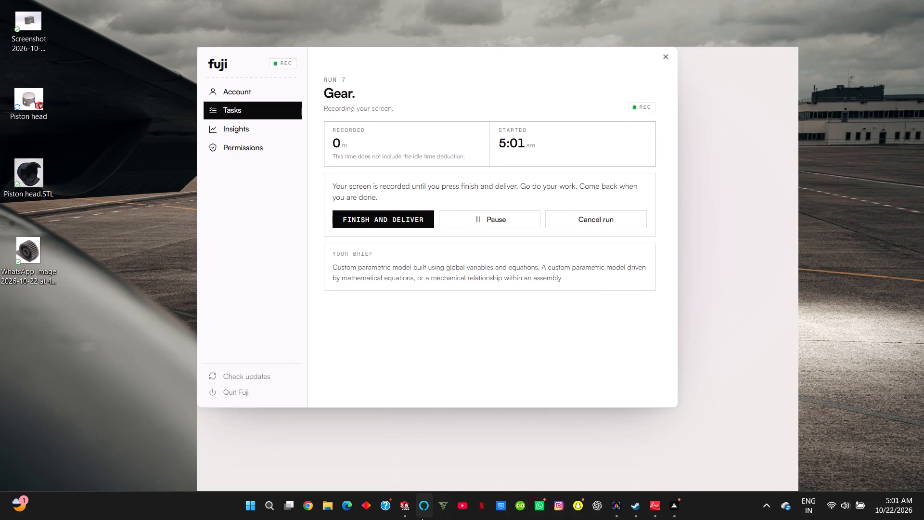
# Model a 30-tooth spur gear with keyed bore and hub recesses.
# Switch to the open SOLIDWORKS part.
pyautogui.click(409, 510)
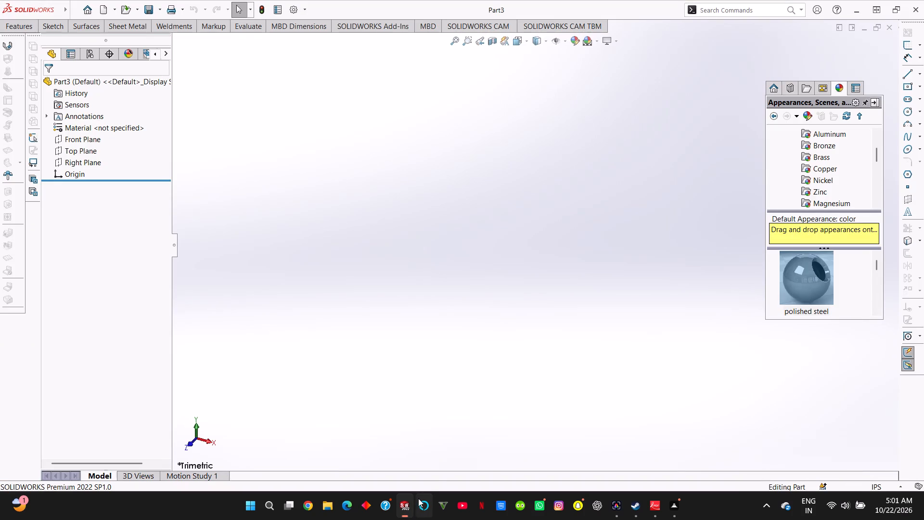
pyautogui.click(359, 211)
pyautogui.moveTo(276, 136); pyautogui.dragTo(307, 217)
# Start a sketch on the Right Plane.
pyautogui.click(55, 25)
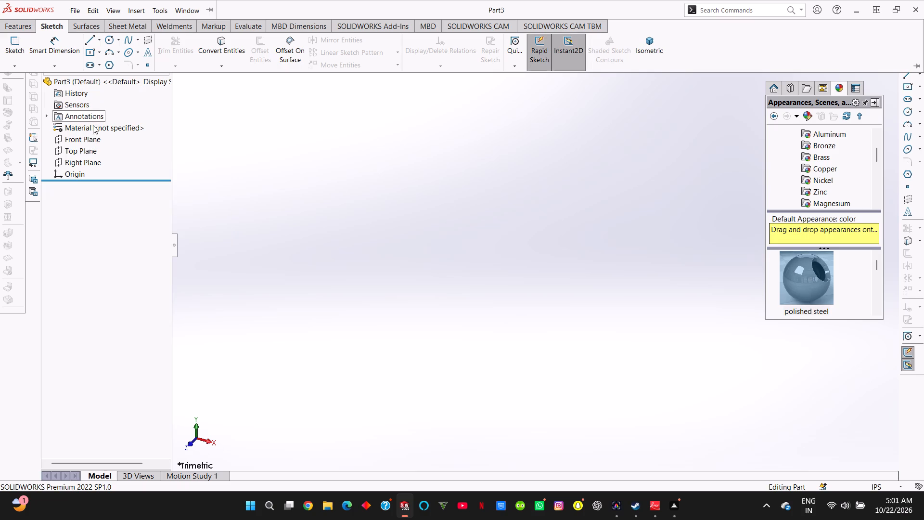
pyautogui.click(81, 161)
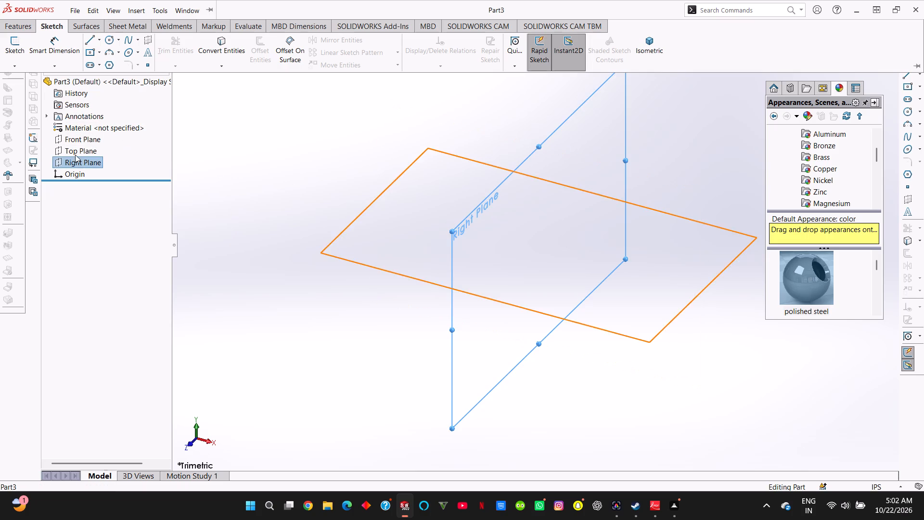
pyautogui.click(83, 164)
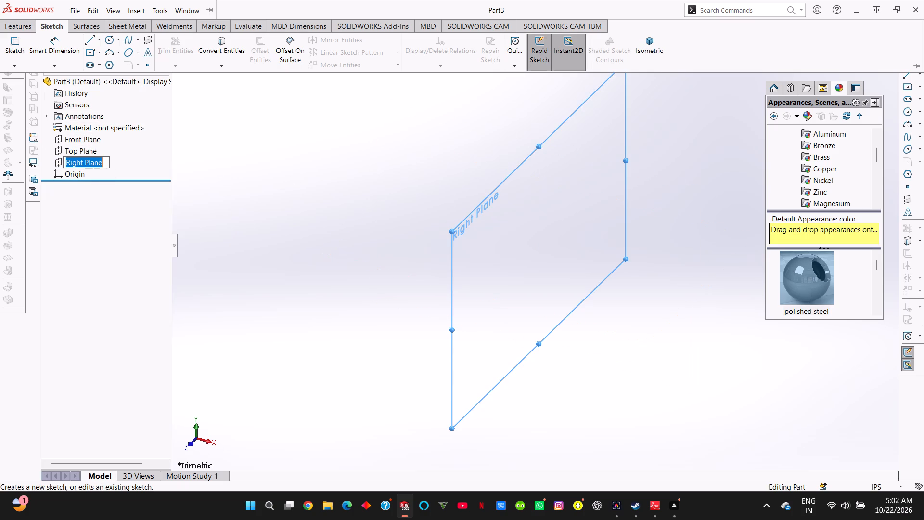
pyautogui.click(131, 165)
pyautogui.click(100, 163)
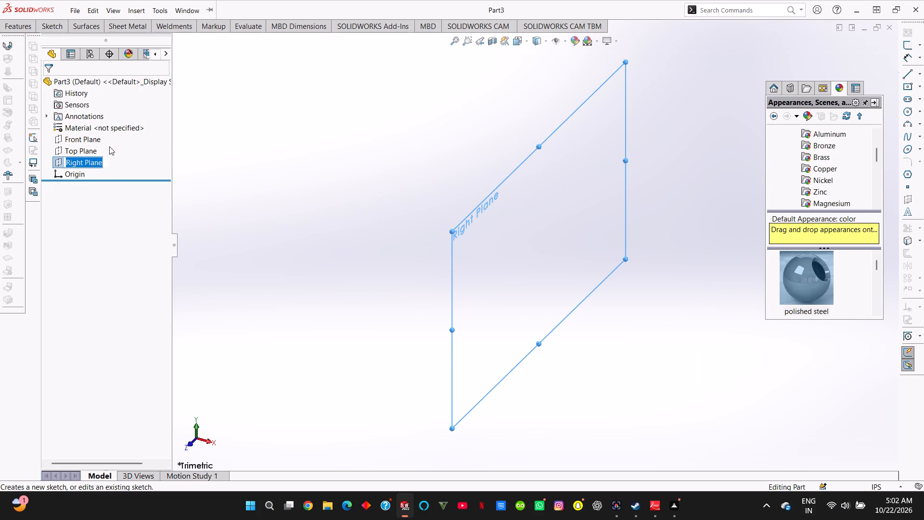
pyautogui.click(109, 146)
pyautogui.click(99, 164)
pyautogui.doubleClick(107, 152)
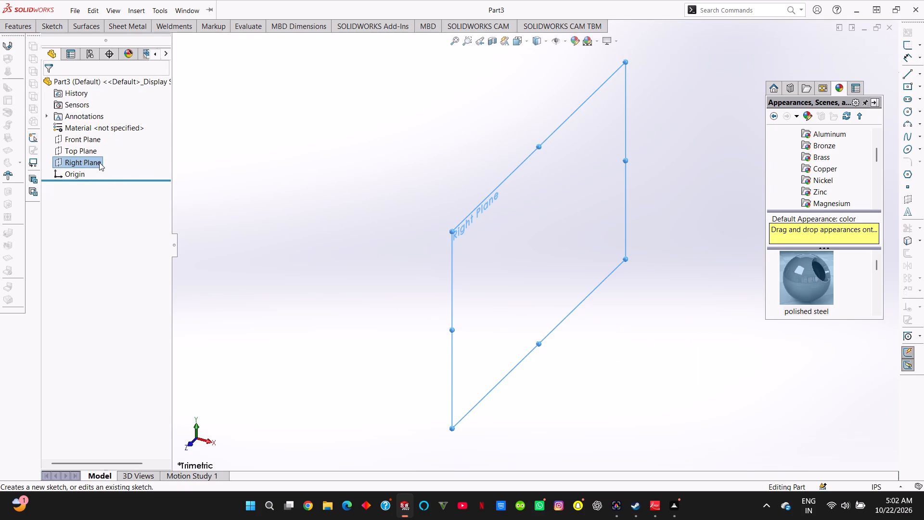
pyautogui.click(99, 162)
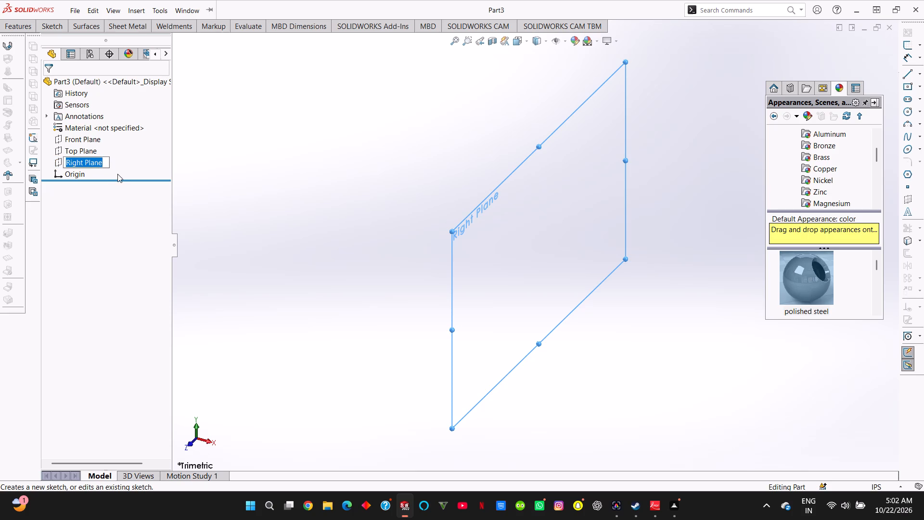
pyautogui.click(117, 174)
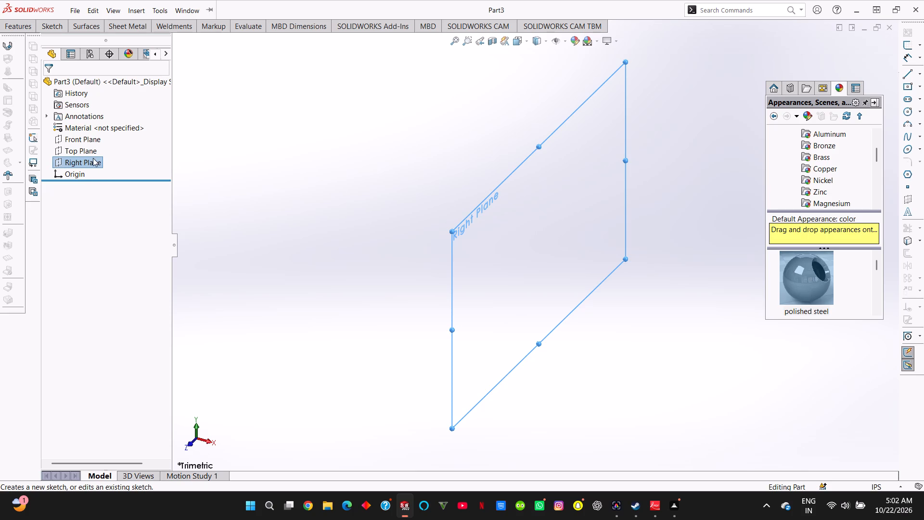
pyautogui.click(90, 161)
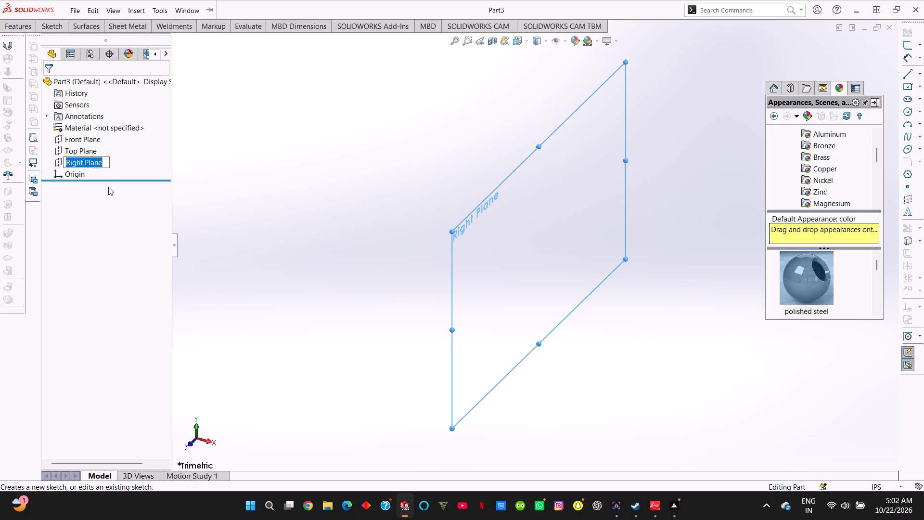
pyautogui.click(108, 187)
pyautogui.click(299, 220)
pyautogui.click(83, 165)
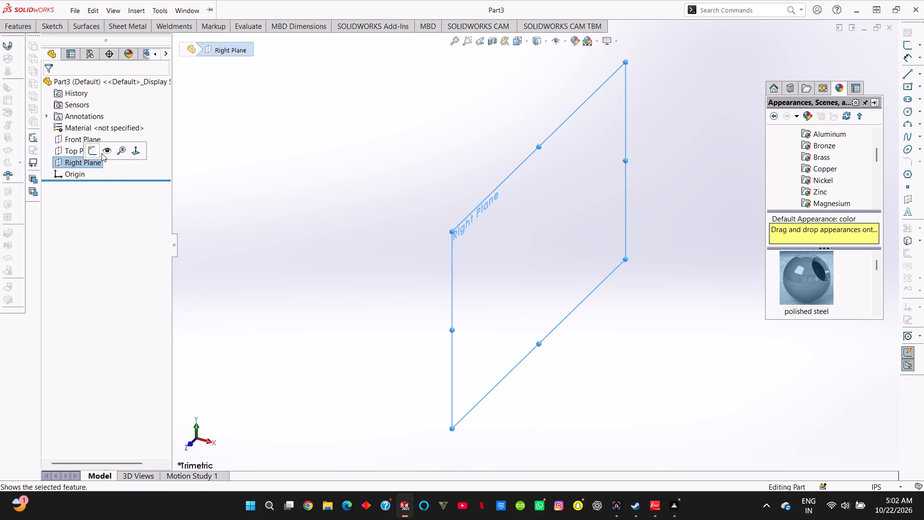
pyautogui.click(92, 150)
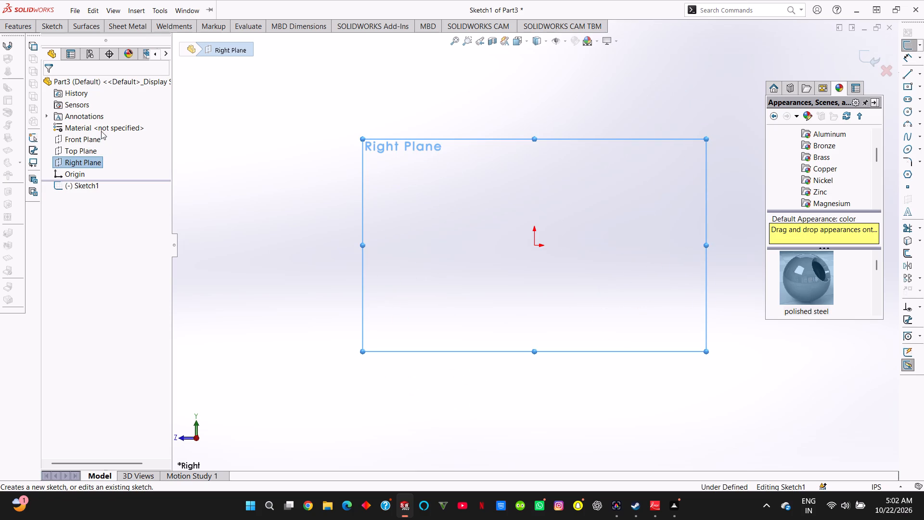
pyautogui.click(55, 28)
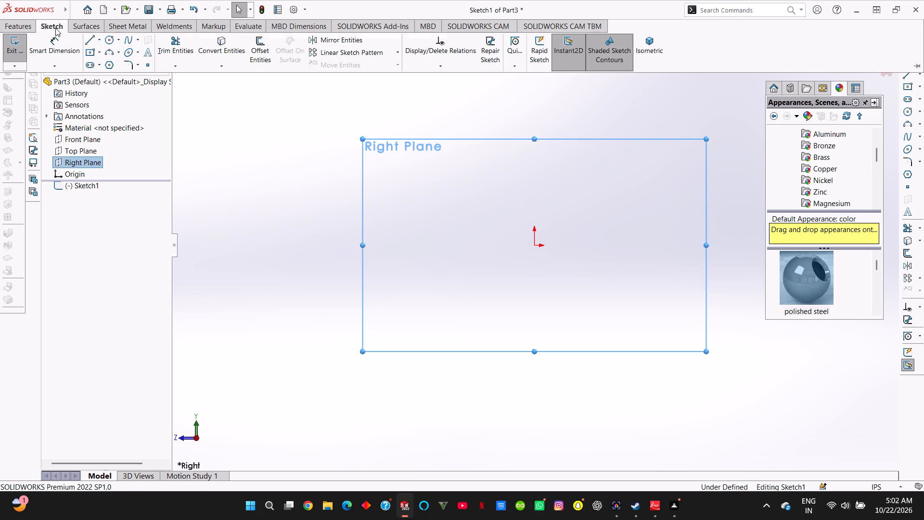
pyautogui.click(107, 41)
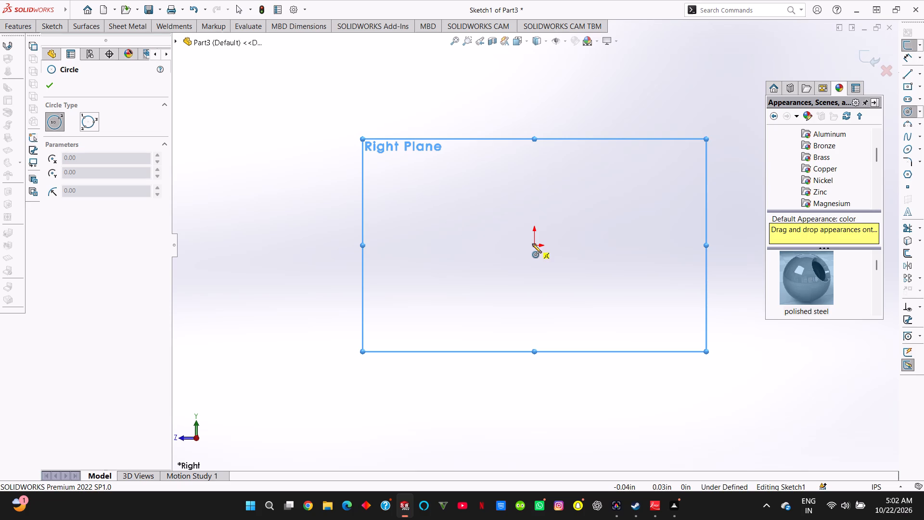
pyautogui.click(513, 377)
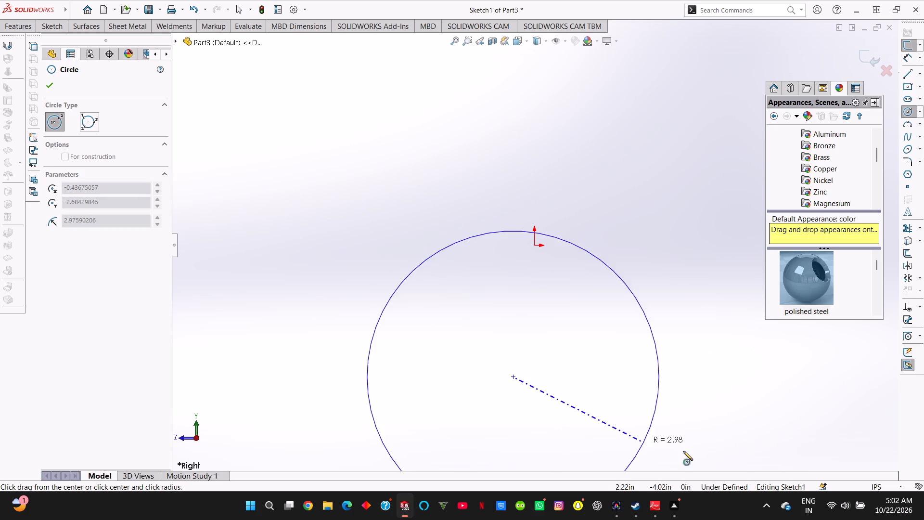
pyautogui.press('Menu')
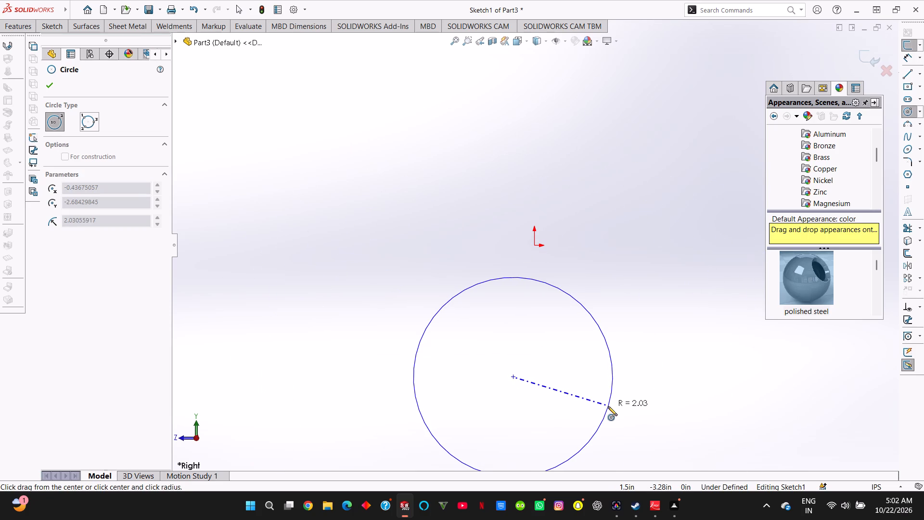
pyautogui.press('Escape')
# Change the document's unit system to MMGS (millimeter, gram, second).
pyautogui.click(877, 483)
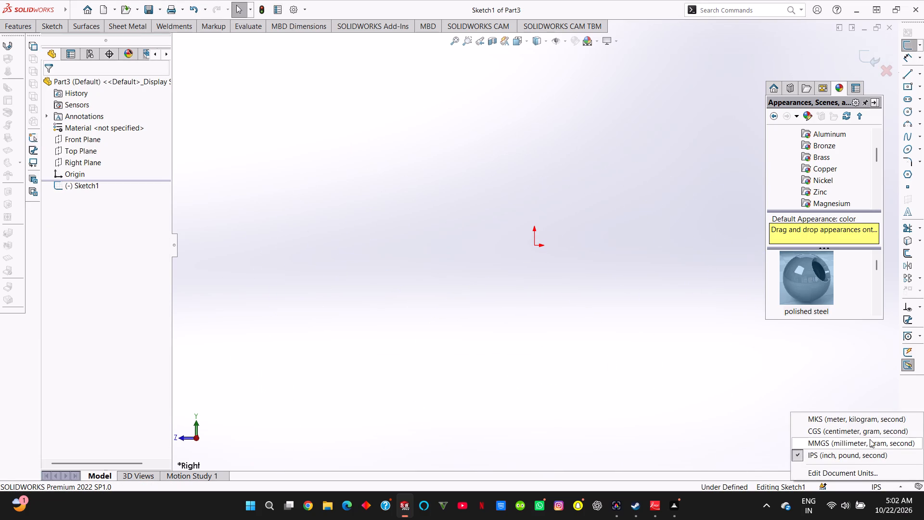
pyautogui.click(866, 442)
# Start a sketch on the Right Plane and draw a circle centred on the origin with a radius of about 51 mm.
pyautogui.scroll(1, 631, 332)
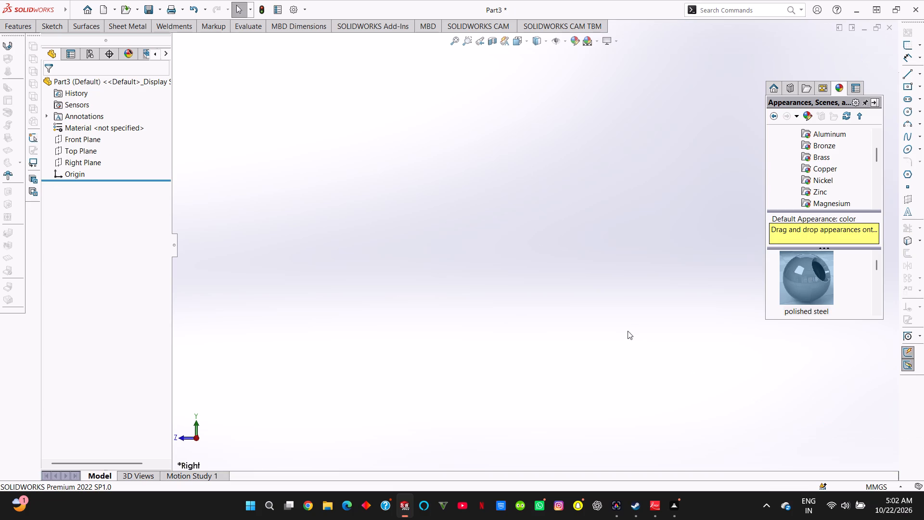
pyautogui.click(73, 161)
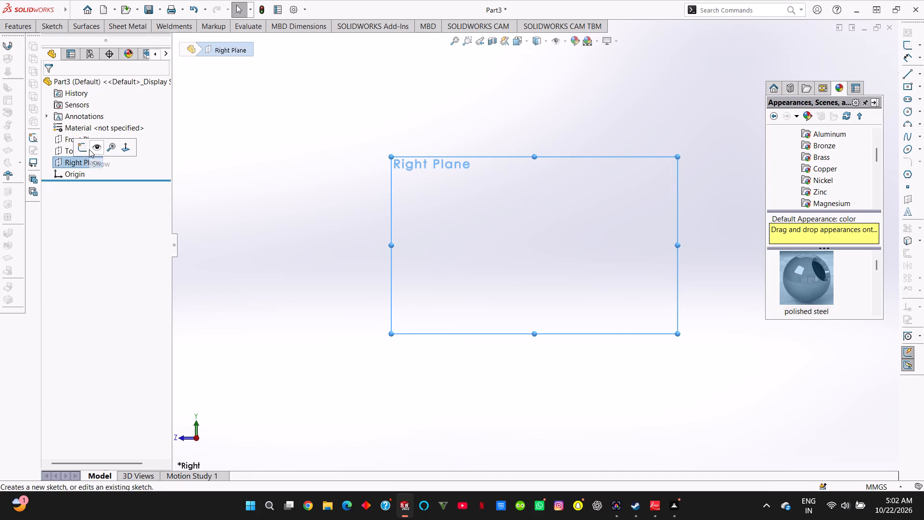
pyautogui.click(87, 149)
pyautogui.click(60, 24)
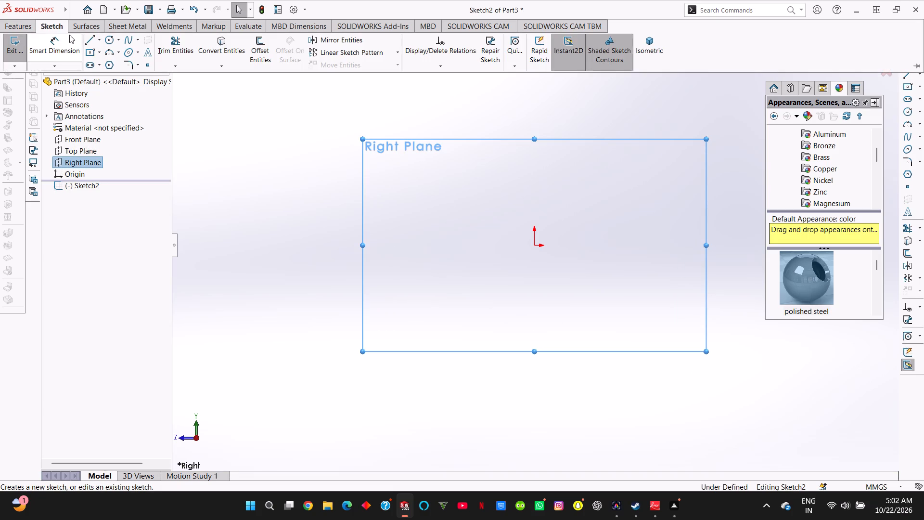
pyautogui.click(107, 39)
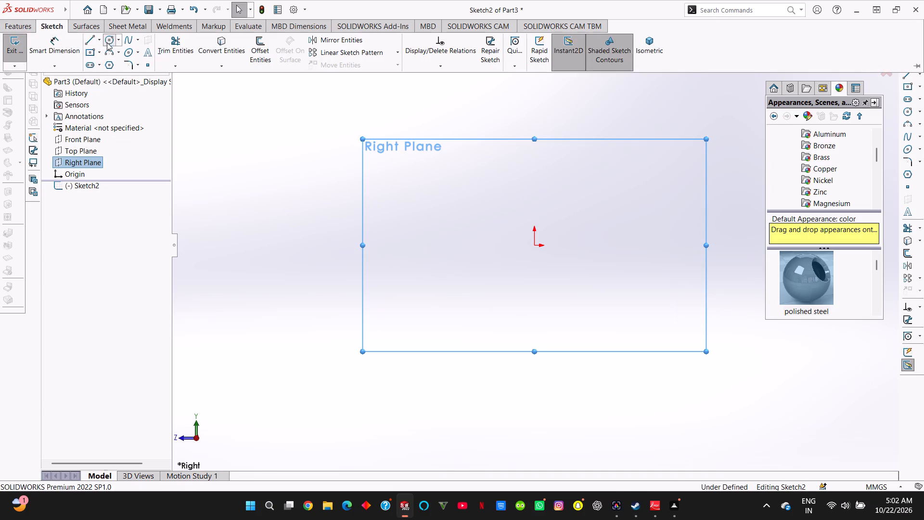
pyautogui.click(535, 246)
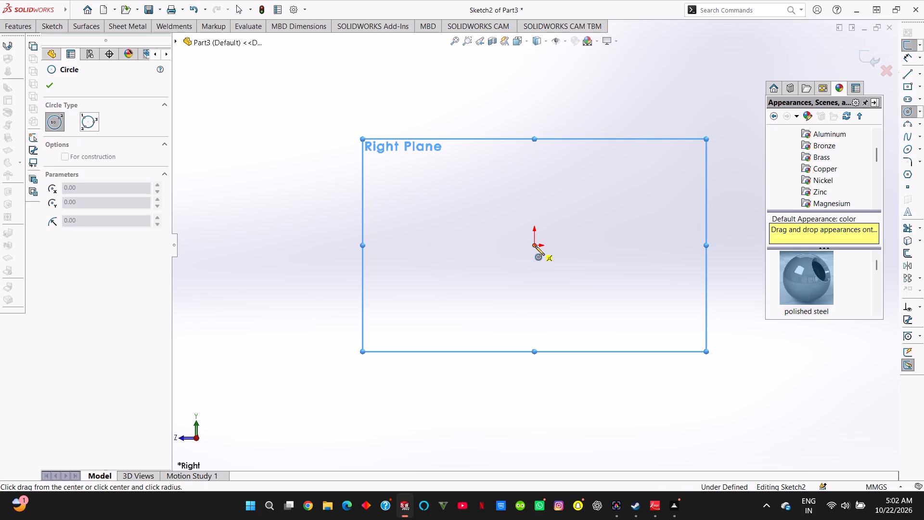
pyautogui.click(588, 328)
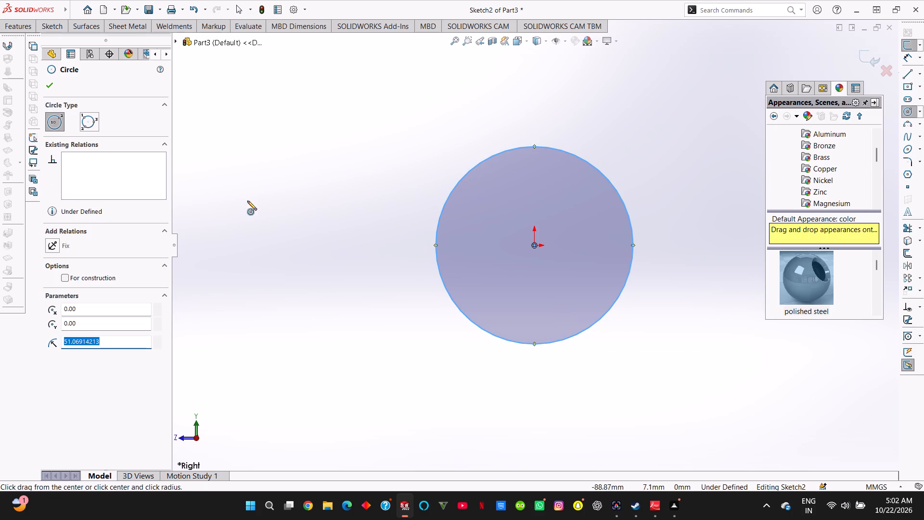
pyautogui.click(50, 89)
# Dimension the circle's diameter and set it to 32 mm.
pyautogui.click(66, 28)
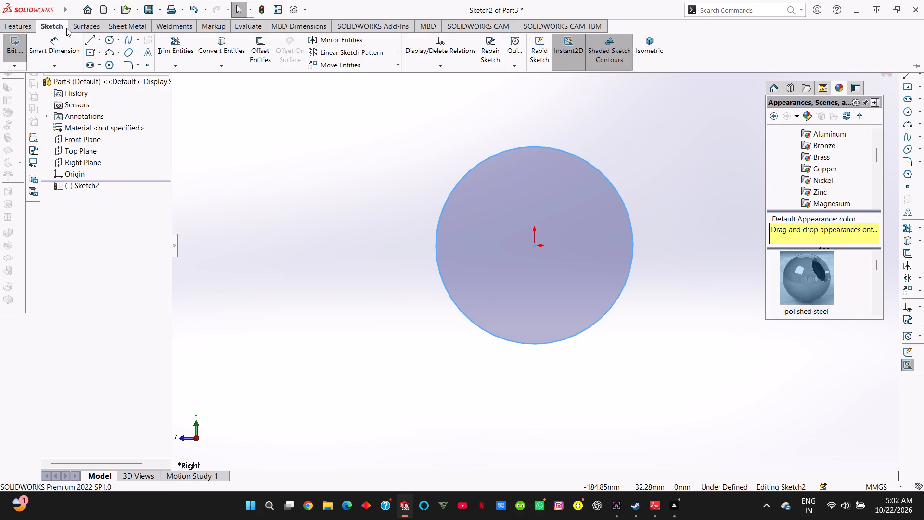
pyautogui.click(64, 47)
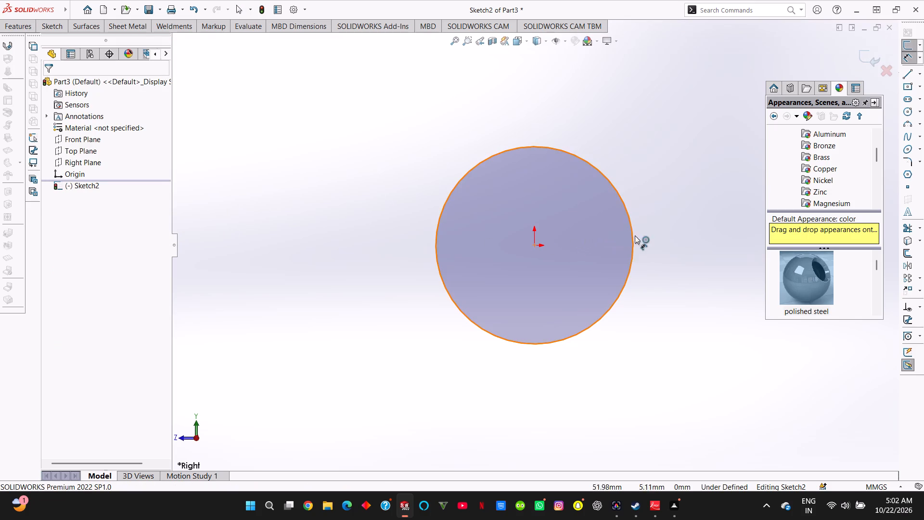
pyautogui.click(634, 246)
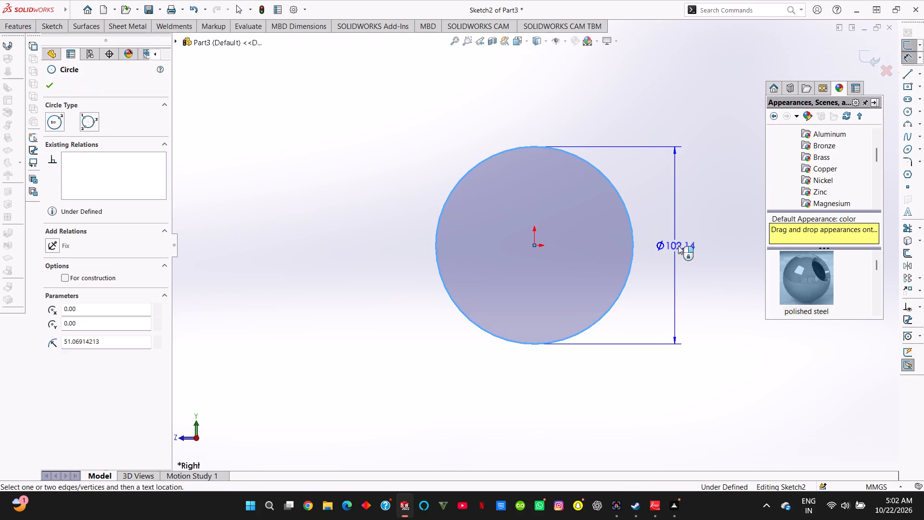
pyautogui.click(678, 246)
pyautogui.write('32')
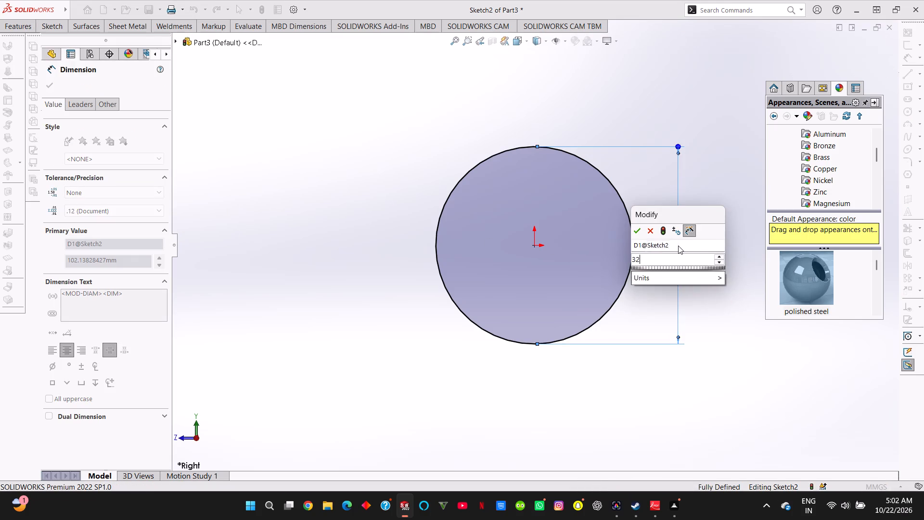
pyautogui.press('Return')
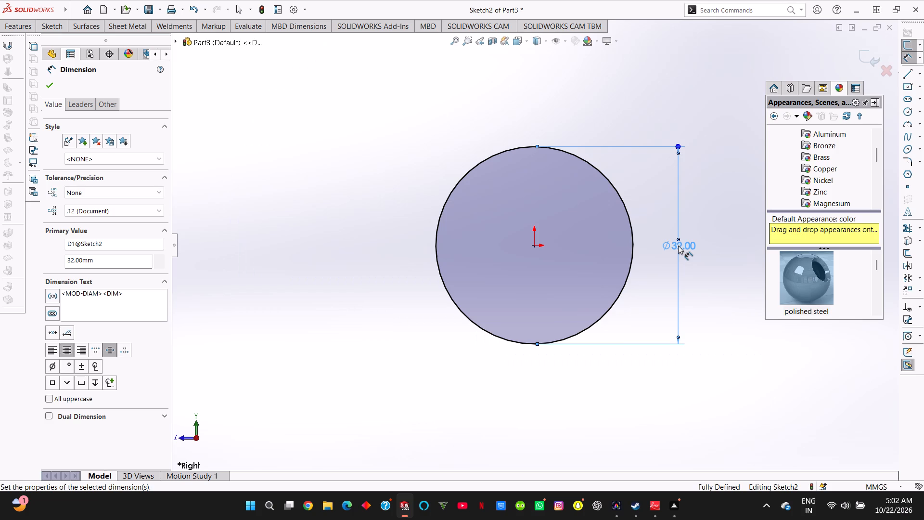
pyautogui.click(50, 84)
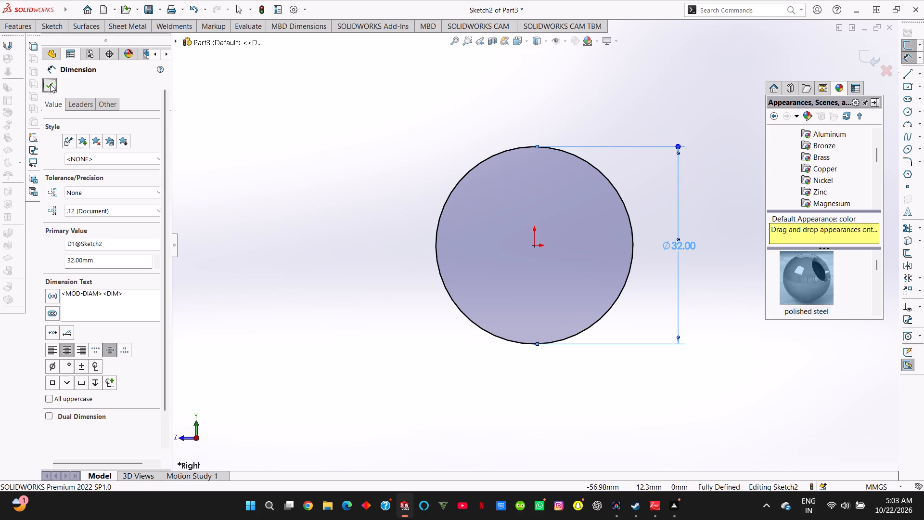
# Extrude the 32 mm circle as a boss with a Mid Plane end condition and a depth of 15 mm.
pyautogui.click(11, 24)
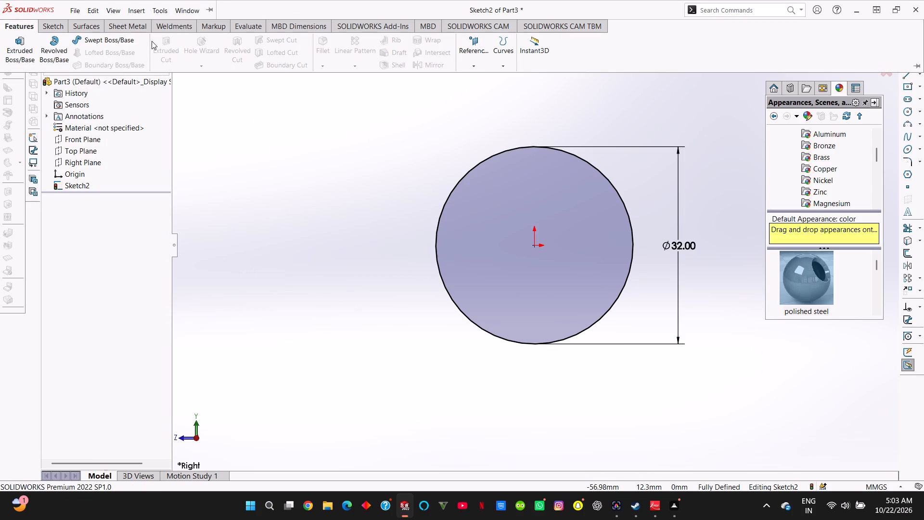
pyautogui.click(31, 48)
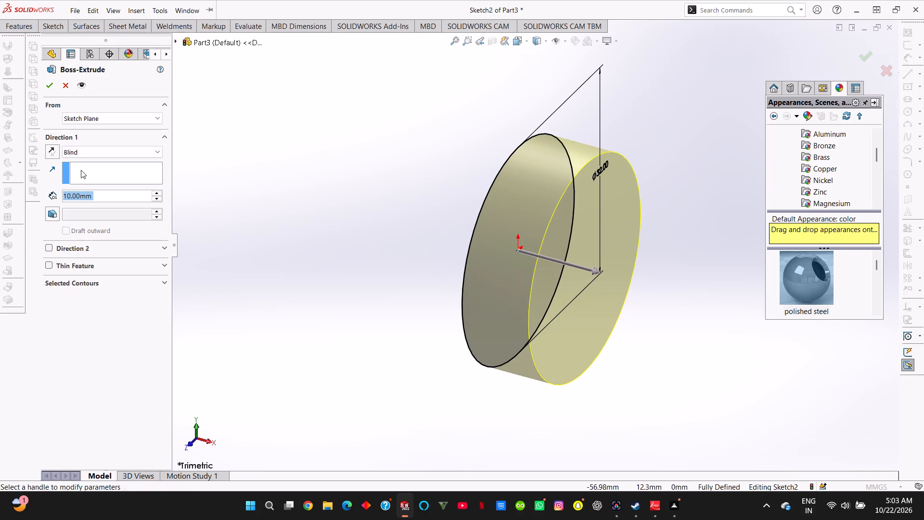
pyautogui.click(122, 151)
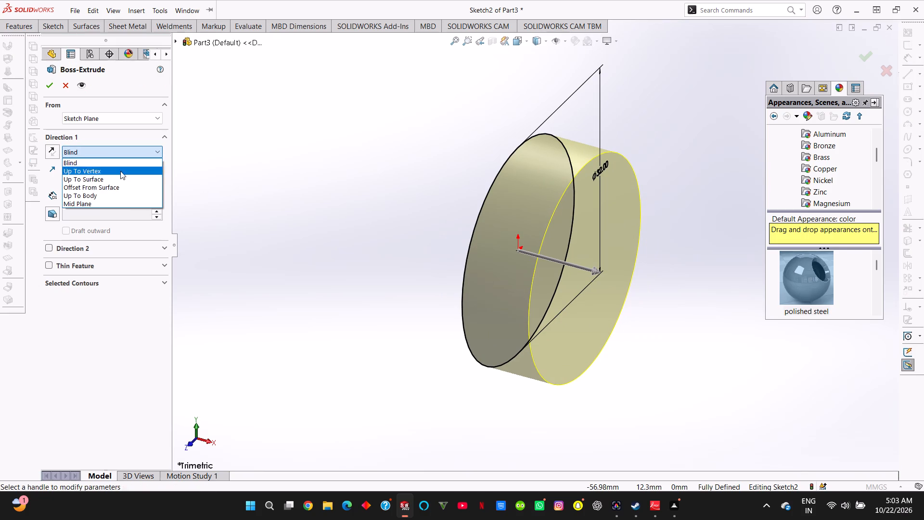
pyautogui.click(125, 204)
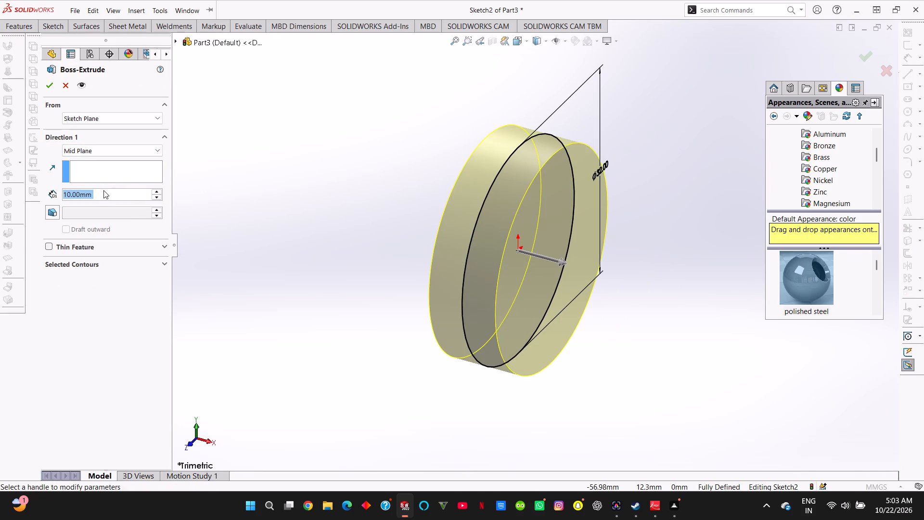
pyautogui.write('15')
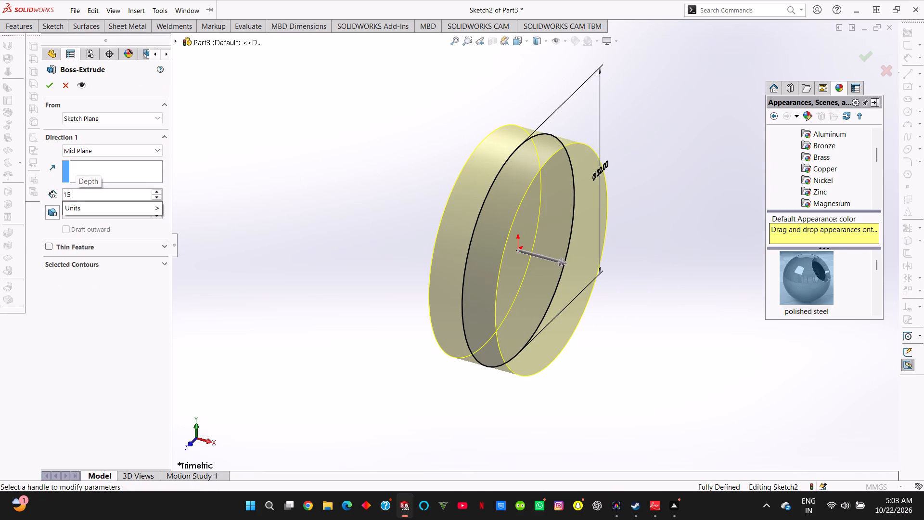
pyautogui.press('Return')
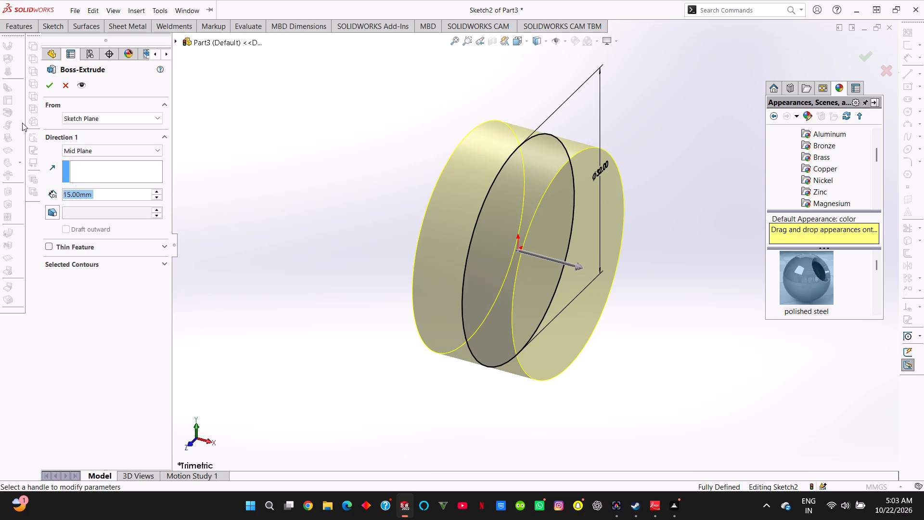
pyautogui.doubleClick(50, 82)
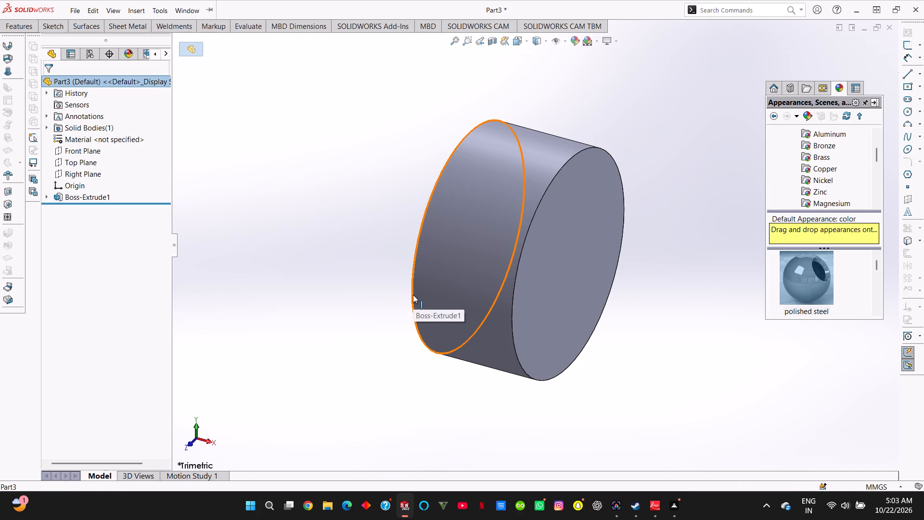
# Sketch a circle centred on the origin with a radius of about 4.7 mm on the cylinder's flat end face.
pyautogui.click(61, 31)
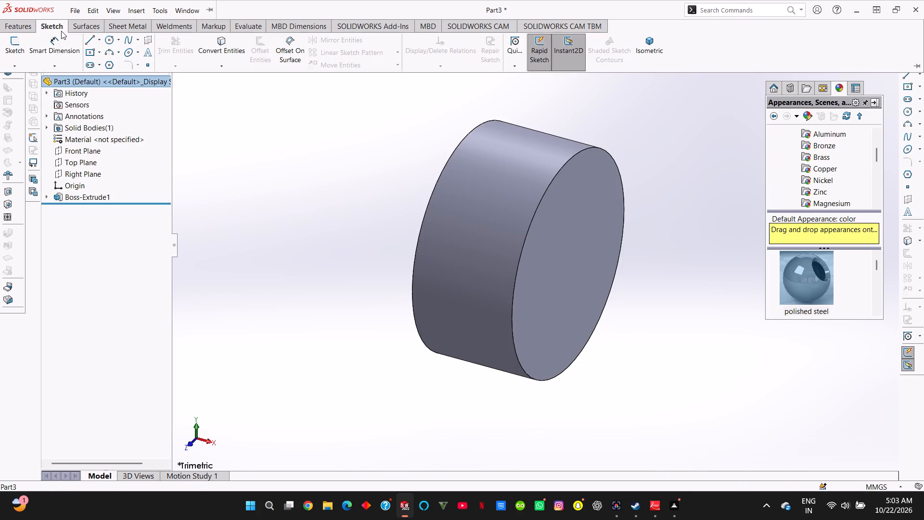
pyautogui.click(587, 286)
pyautogui.rightClick(575, 236)
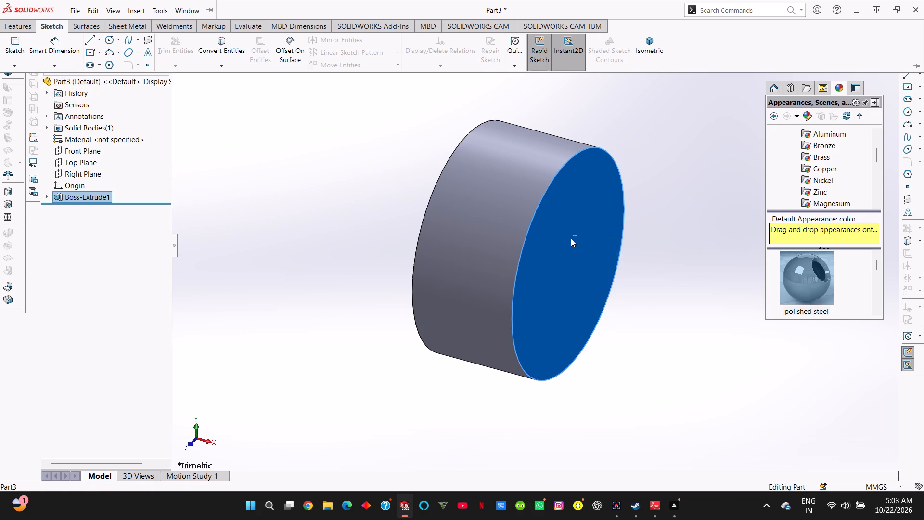
pyautogui.click(642, 226)
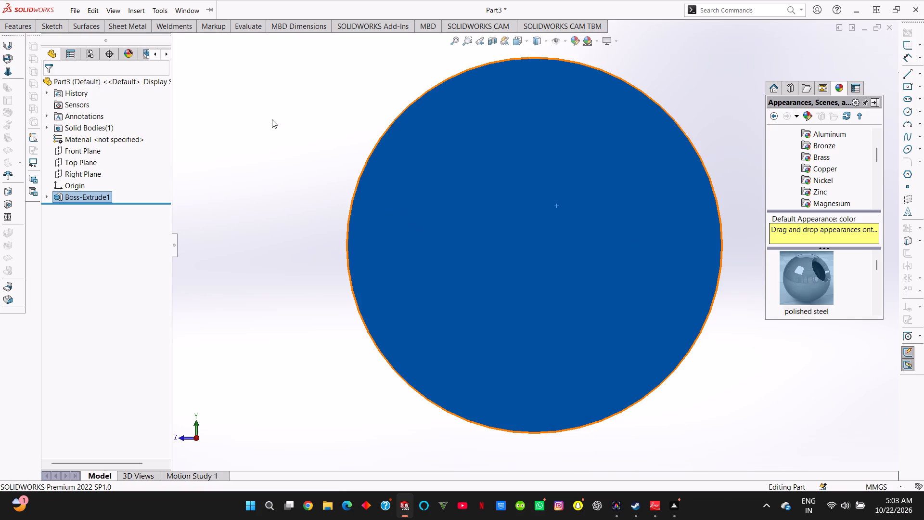
pyautogui.click(54, 27)
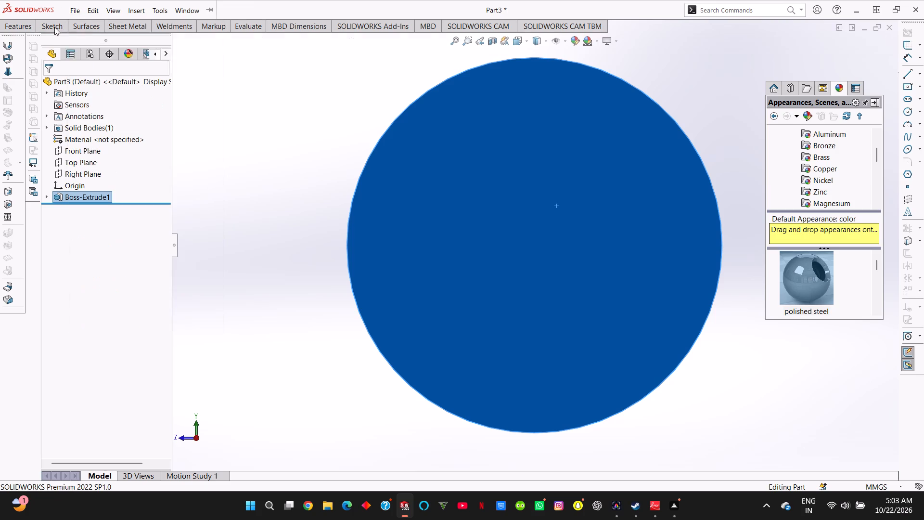
pyautogui.click(112, 40)
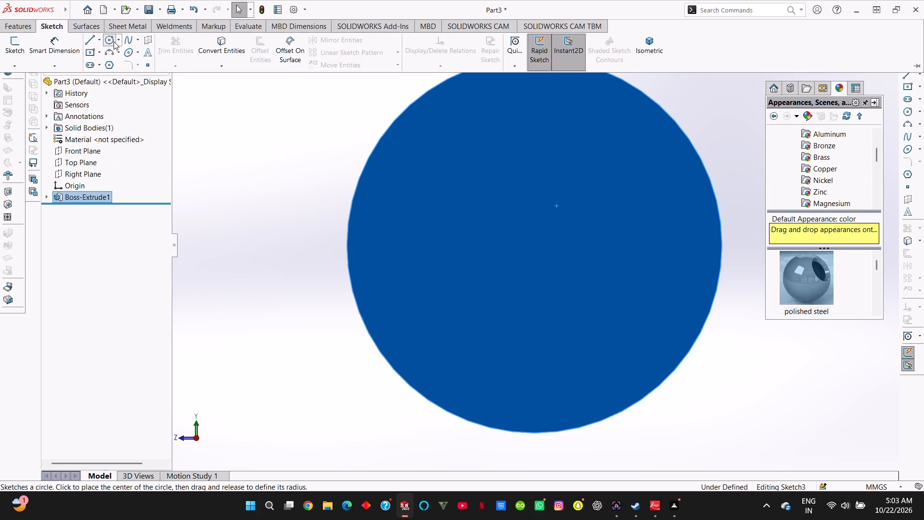
pyautogui.click(534, 243)
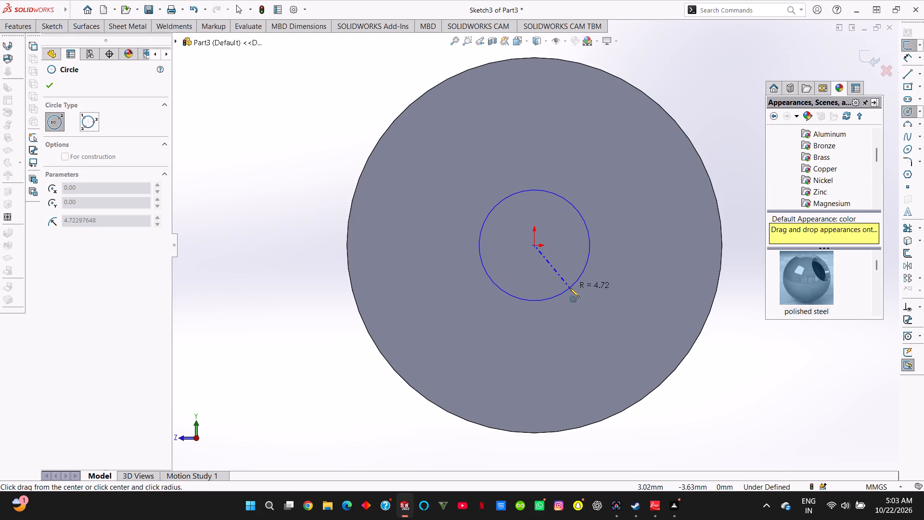
pyautogui.click(570, 288)
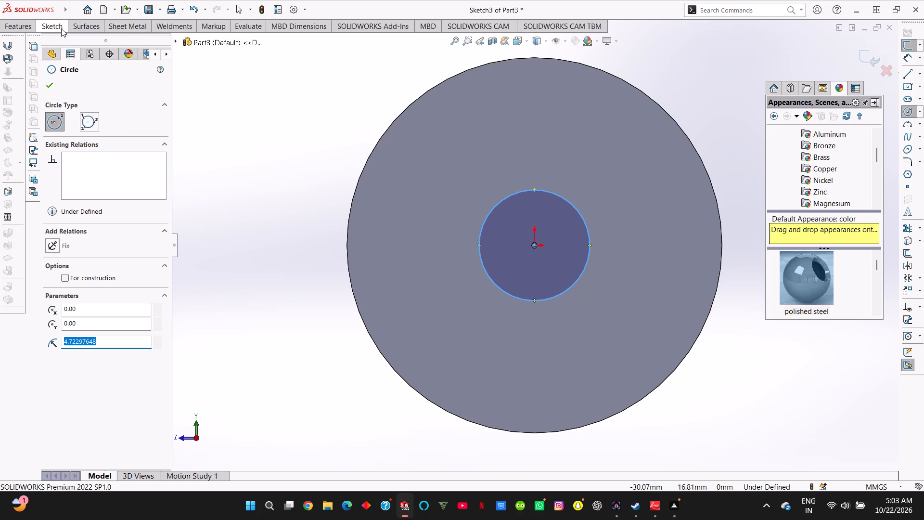
pyautogui.click(50, 79)
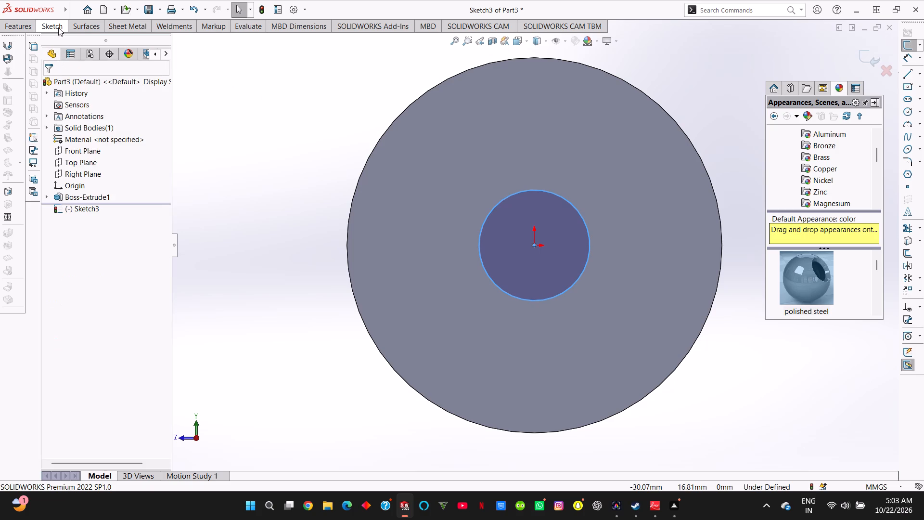
# Dimension the inner circle's diameter and set it to 10 mm.
pyautogui.click(58, 27)
pyautogui.click(65, 46)
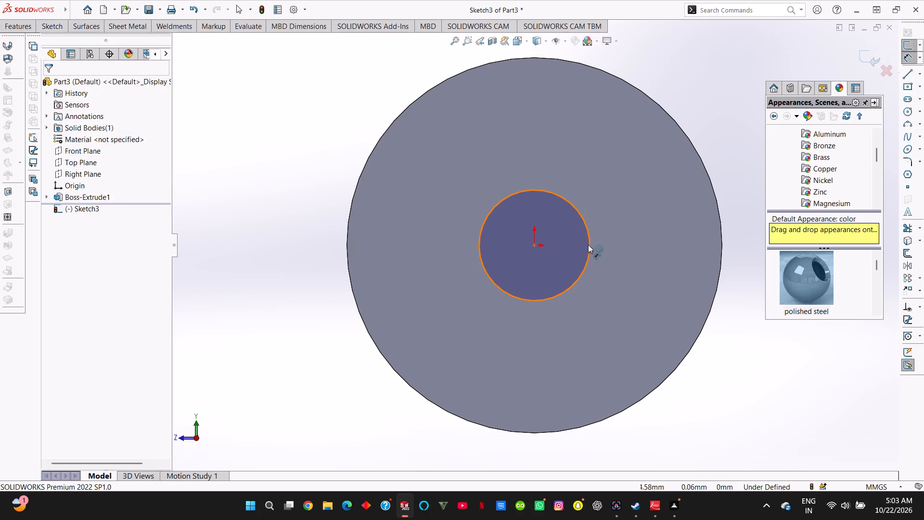
pyautogui.click(589, 245)
pyautogui.click(741, 260)
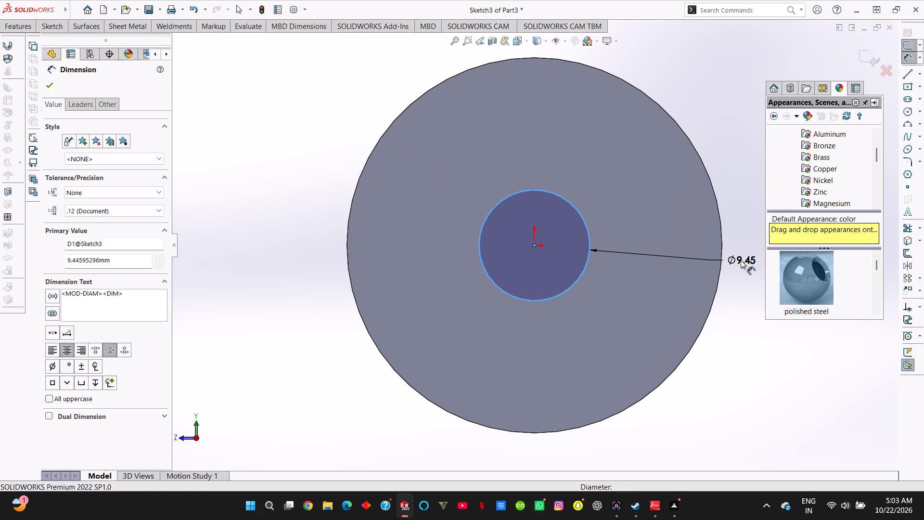
pyautogui.write('10')
pyautogui.press('Return')
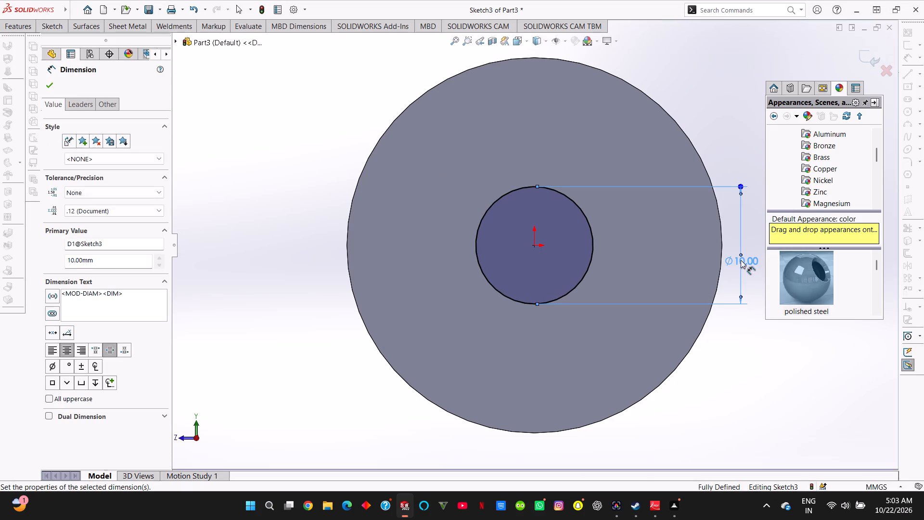
pyautogui.click(46, 84)
# Draw a center rectangle about 1.85 mm wide and 2.65 mm high, centred on the 10 mm circle's top quadrant point.
pyautogui.click(51, 30)
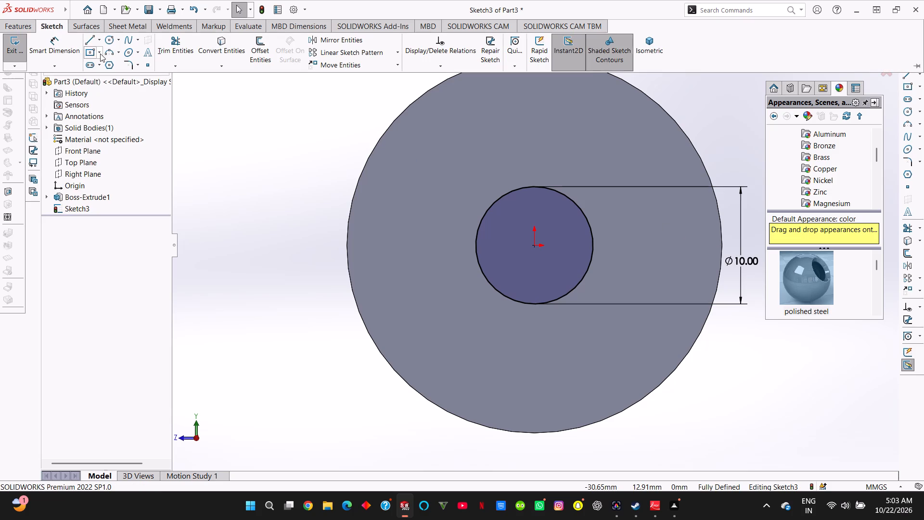
pyautogui.click(98, 55)
pyautogui.click(106, 73)
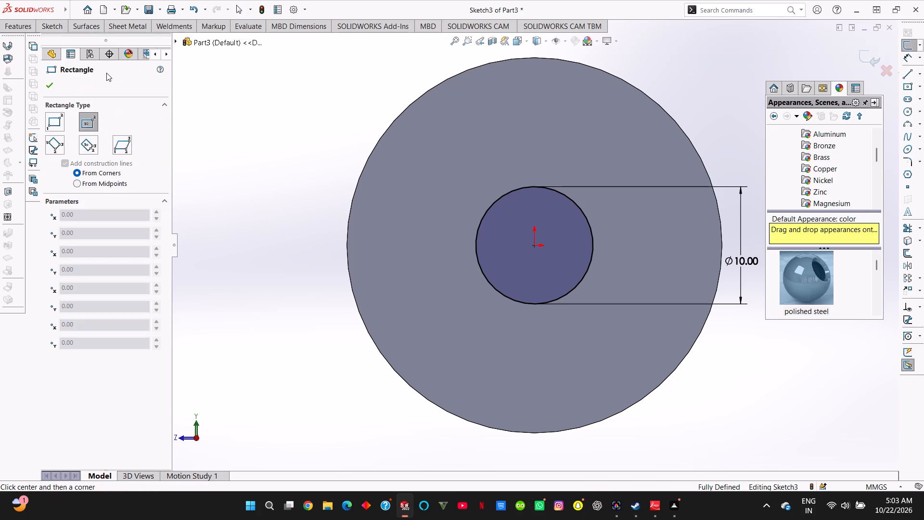
pyautogui.click(533, 186)
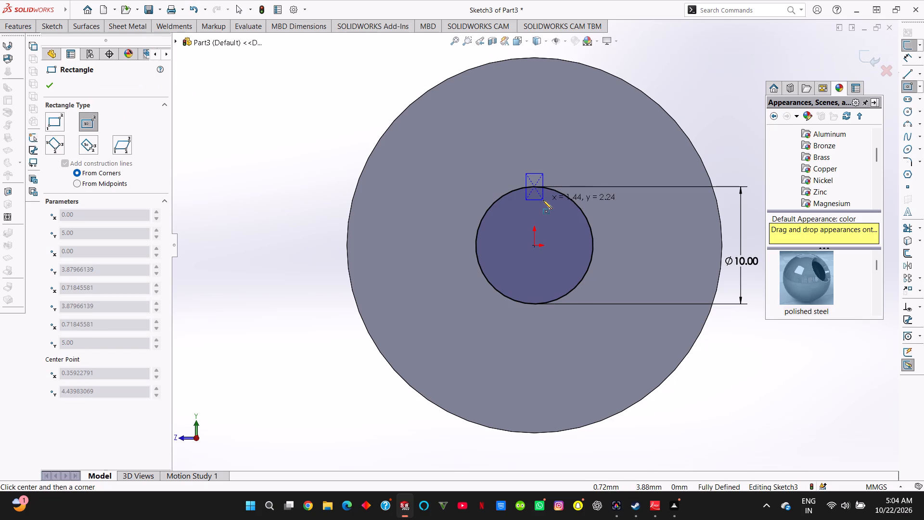
pyautogui.click(545, 202)
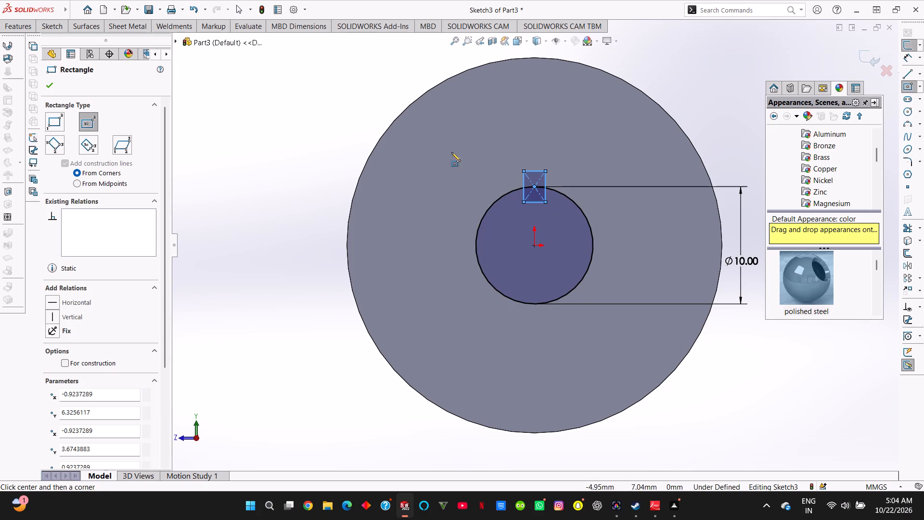
pyautogui.click(54, 84)
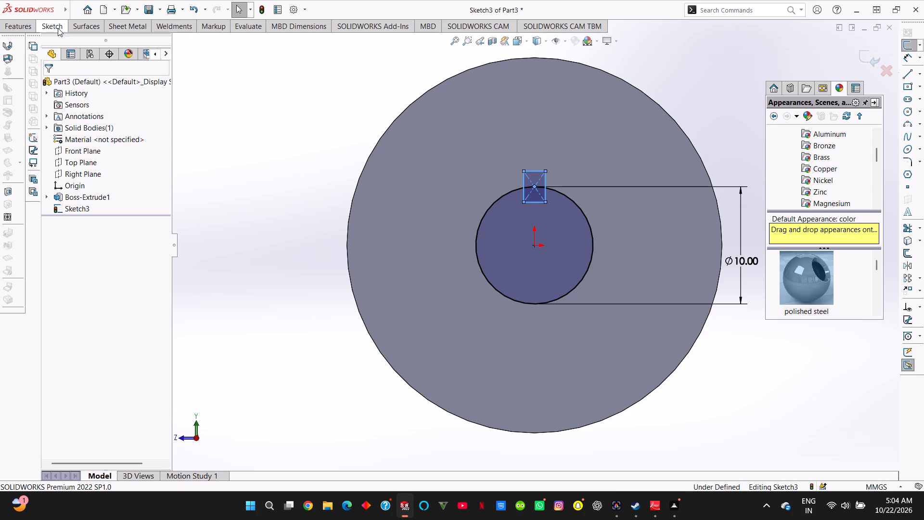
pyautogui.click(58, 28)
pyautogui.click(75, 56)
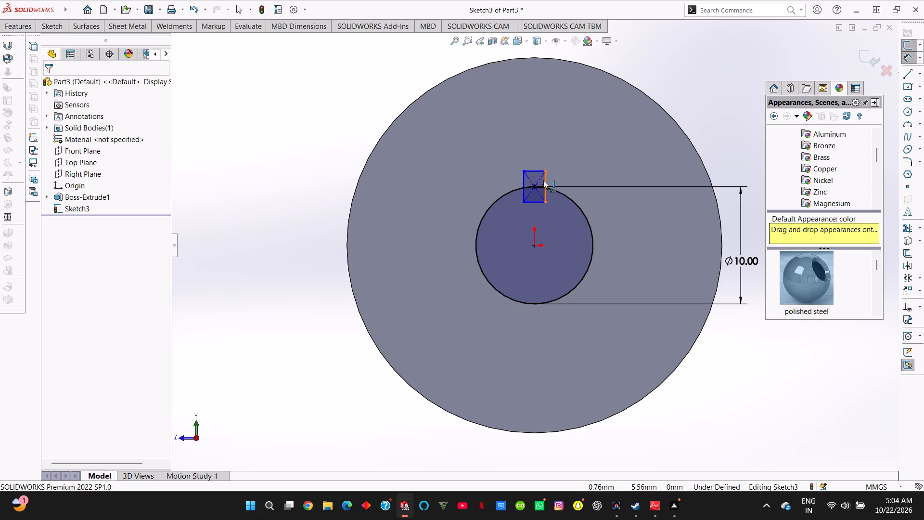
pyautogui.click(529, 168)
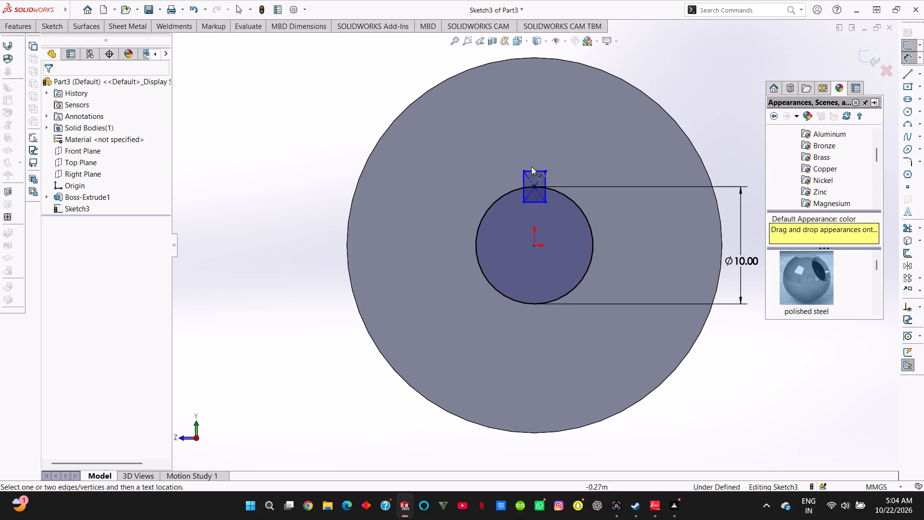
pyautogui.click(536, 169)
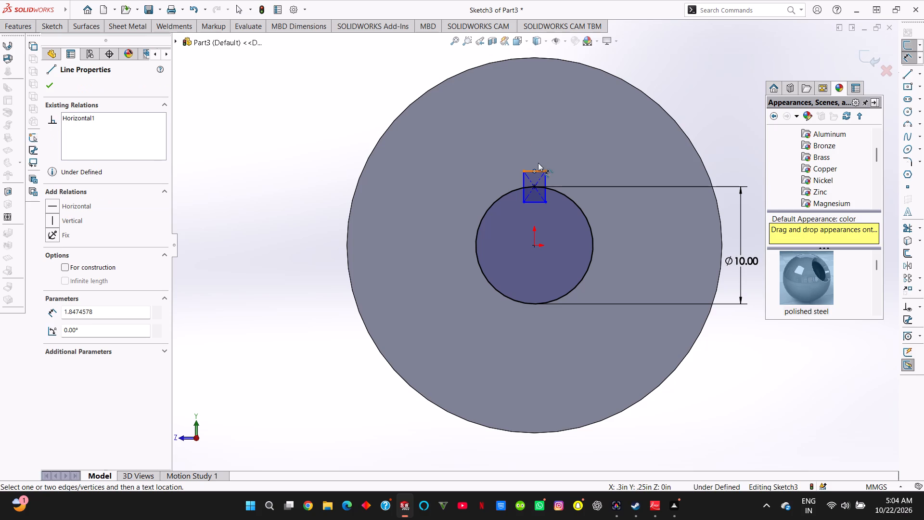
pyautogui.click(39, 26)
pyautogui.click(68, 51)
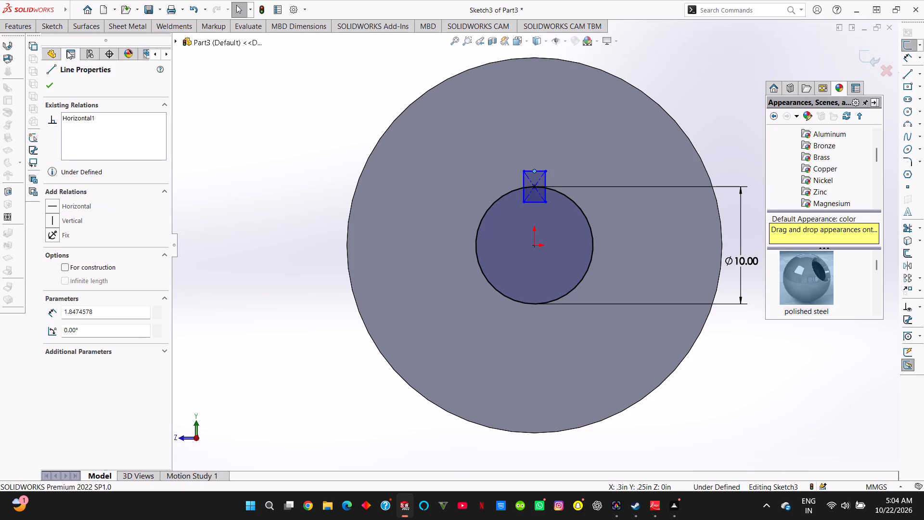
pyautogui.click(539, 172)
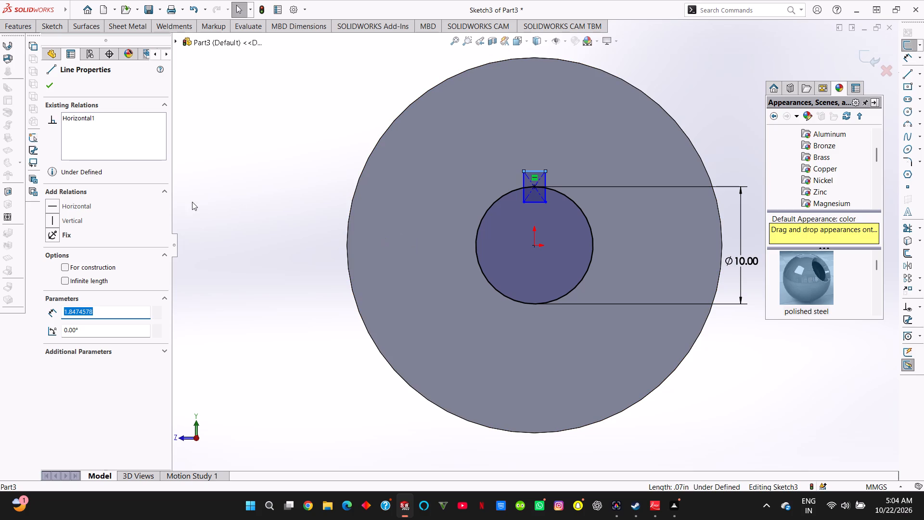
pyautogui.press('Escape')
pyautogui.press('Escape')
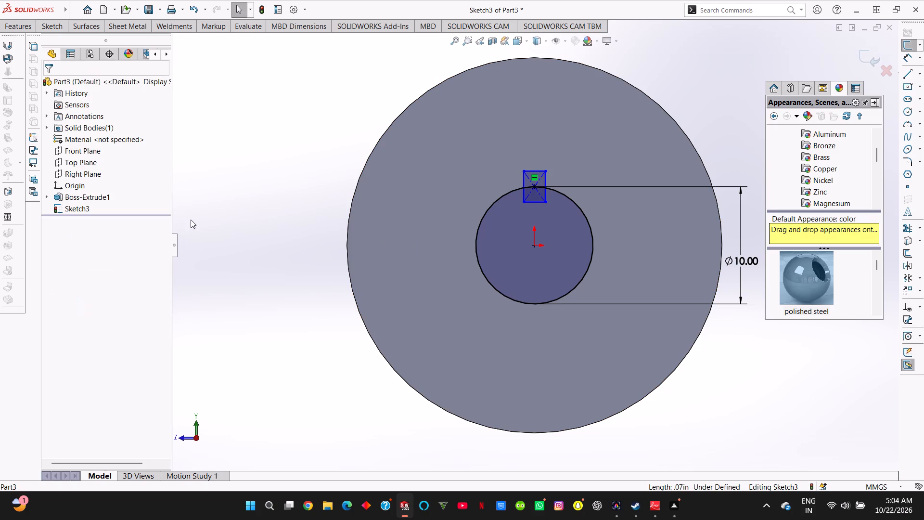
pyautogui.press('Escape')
# Dimension the rectangle's top edge and set its width to 2 mm.
pyautogui.click(59, 27)
pyautogui.click(58, 47)
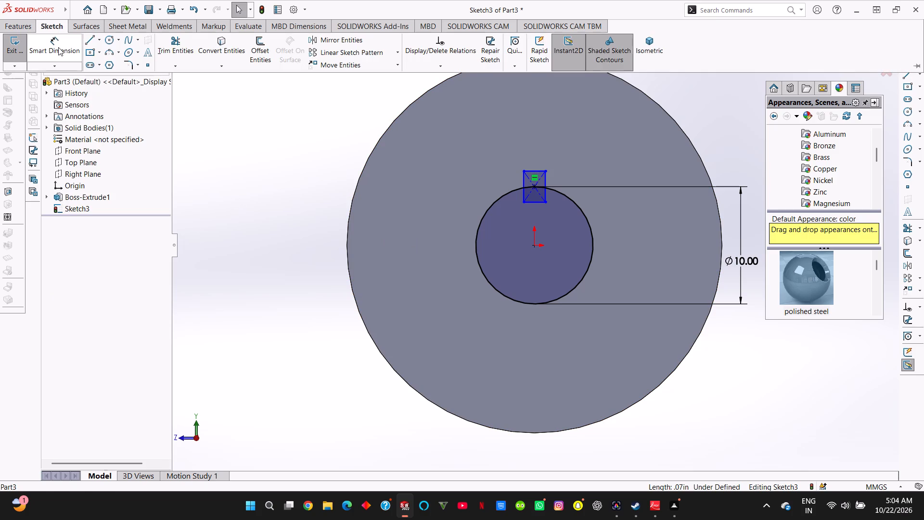
pyautogui.click(536, 169)
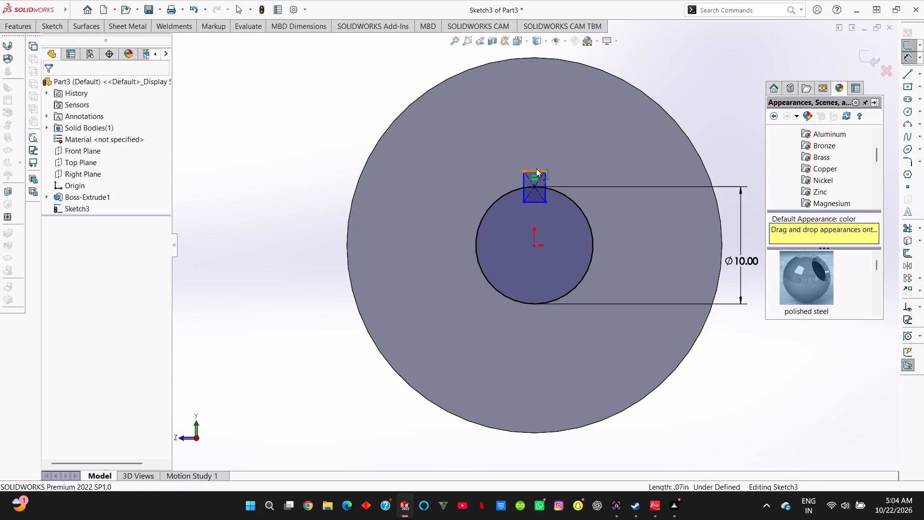
pyautogui.click(604, 54)
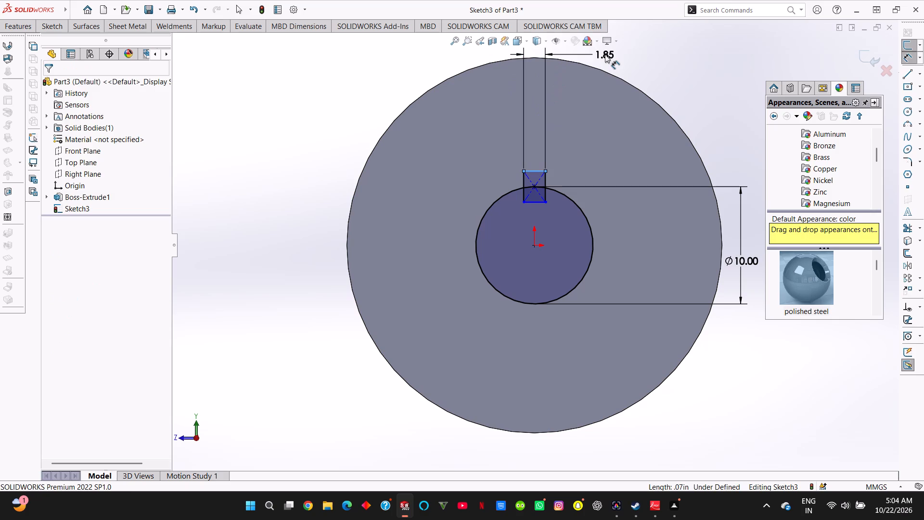
pyautogui.press('2')
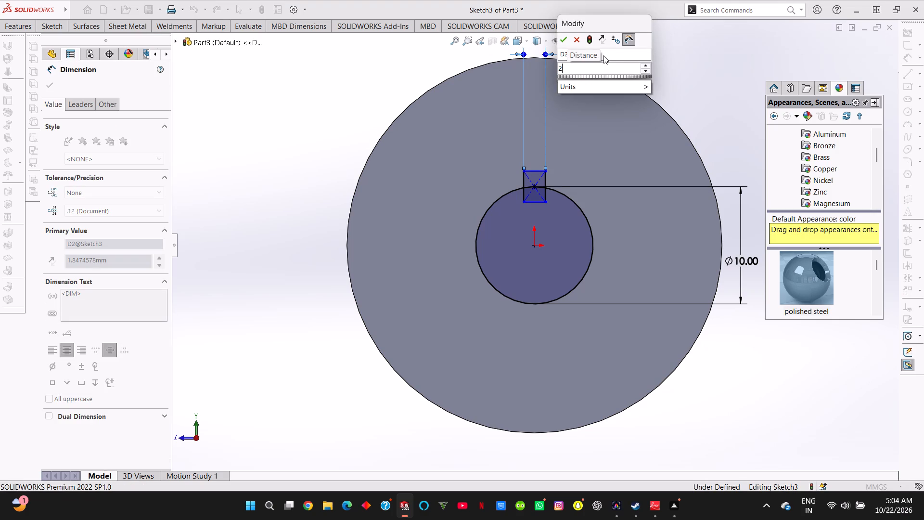
pyautogui.press('Return')
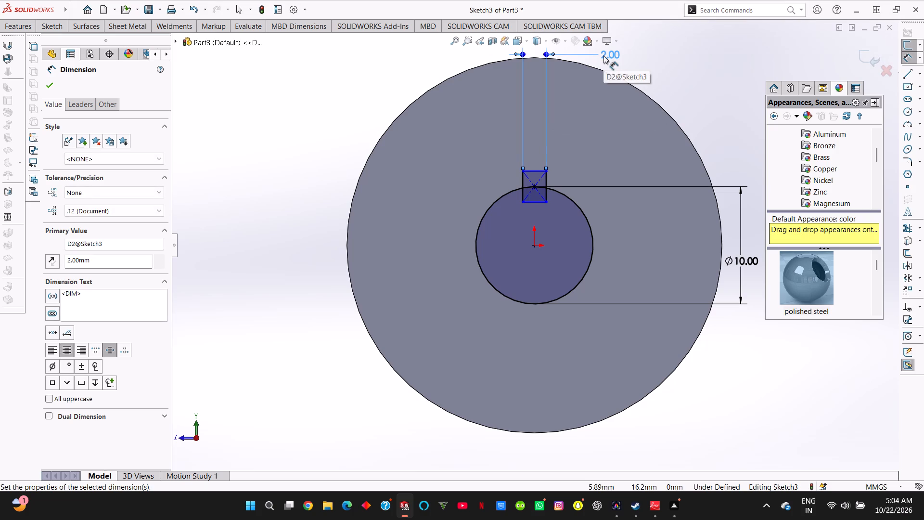
# Dimension the keyway rectangle's vertical edge and set its height to 2 mm.
pyautogui.click(546, 181)
pyautogui.click(724, 153)
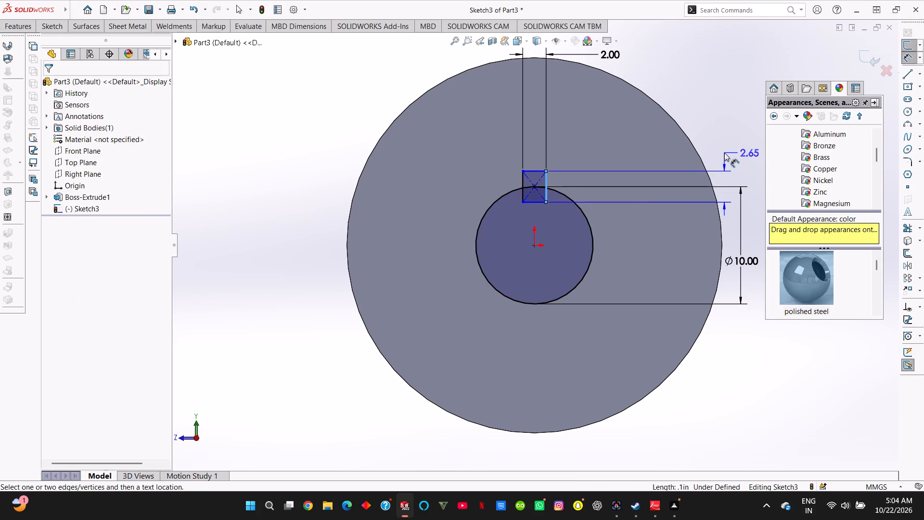
pyautogui.press('2')
pyautogui.press('Return')
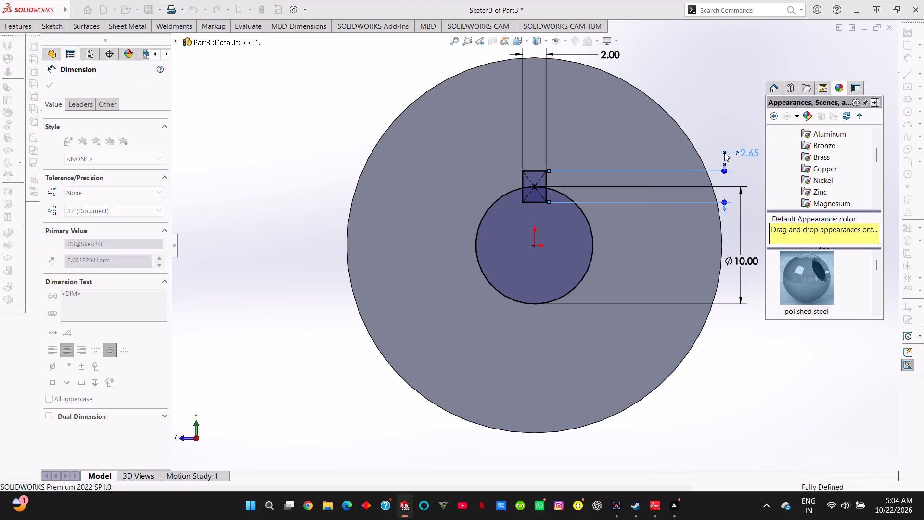
pyautogui.click(49, 86)
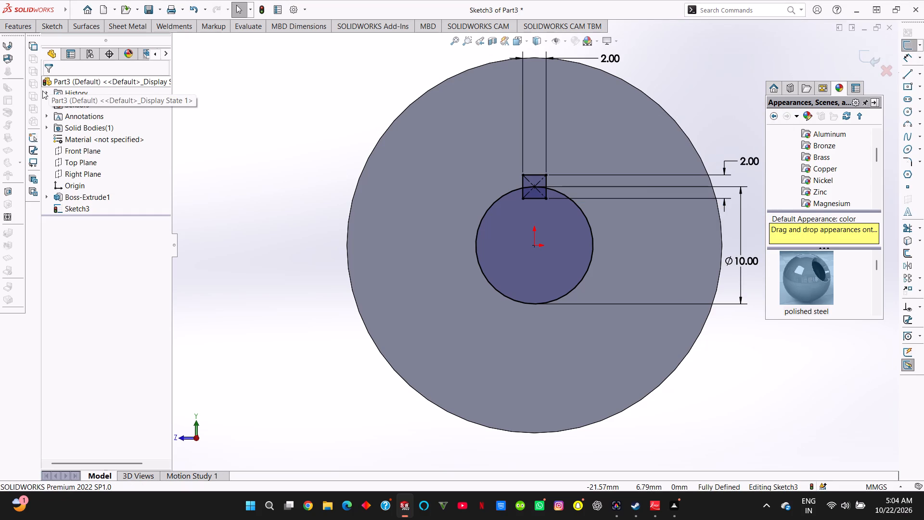
# Power trim the rectangle's portion inside the 10 mm circle and the circle's arc within the rectangle, leaving one bore-and-keyway outline.
pyautogui.click(54, 27)
pyautogui.click(168, 49)
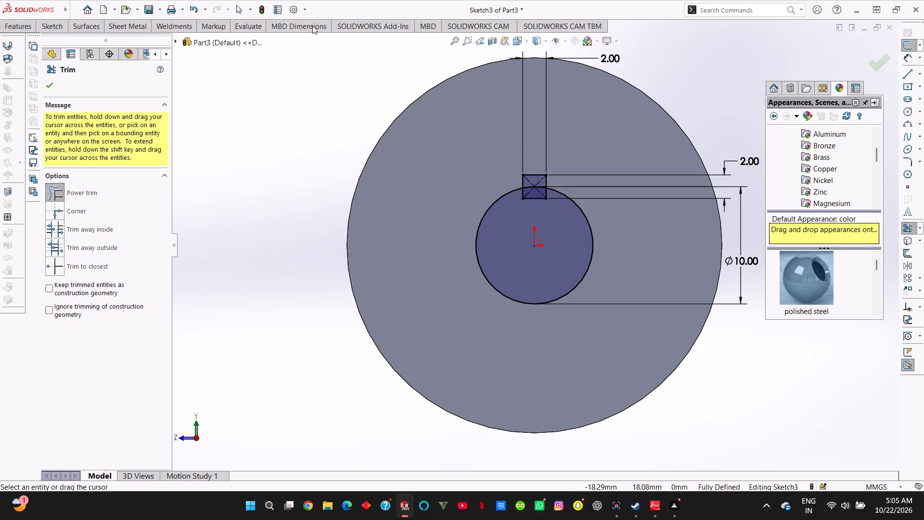
pyautogui.scroll(-2, 553, 156)
pyautogui.scroll(-4, 530, 237)
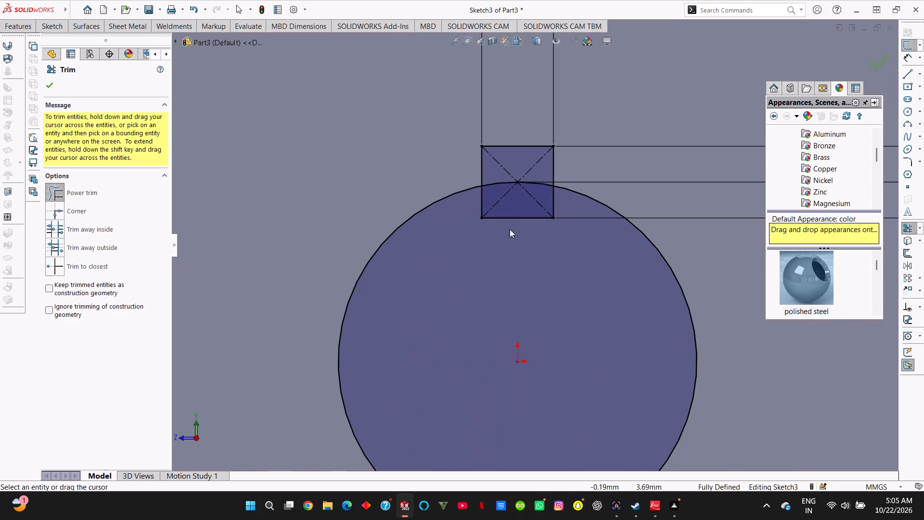
pyautogui.moveTo(468, 227); pyautogui.dragTo(515, 222)
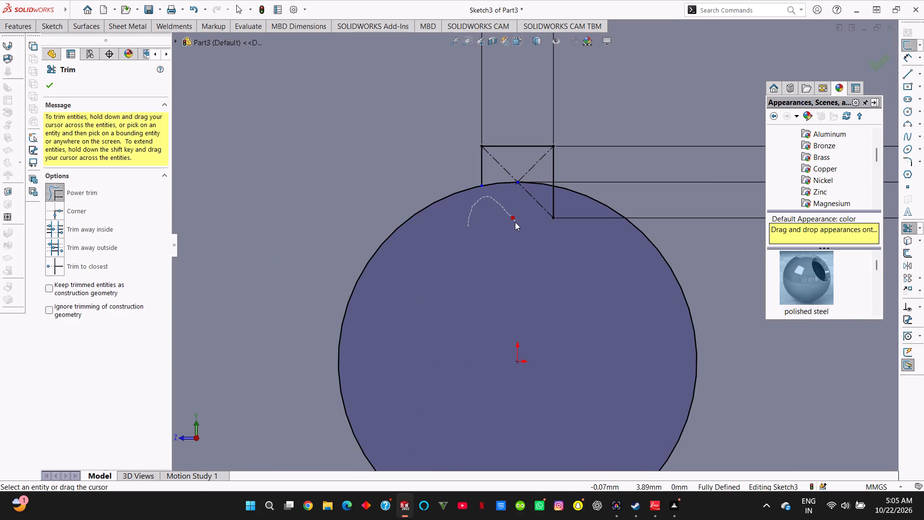
pyautogui.moveTo(515, 222); pyautogui.dragTo(574, 209)
pyautogui.click(574, 209)
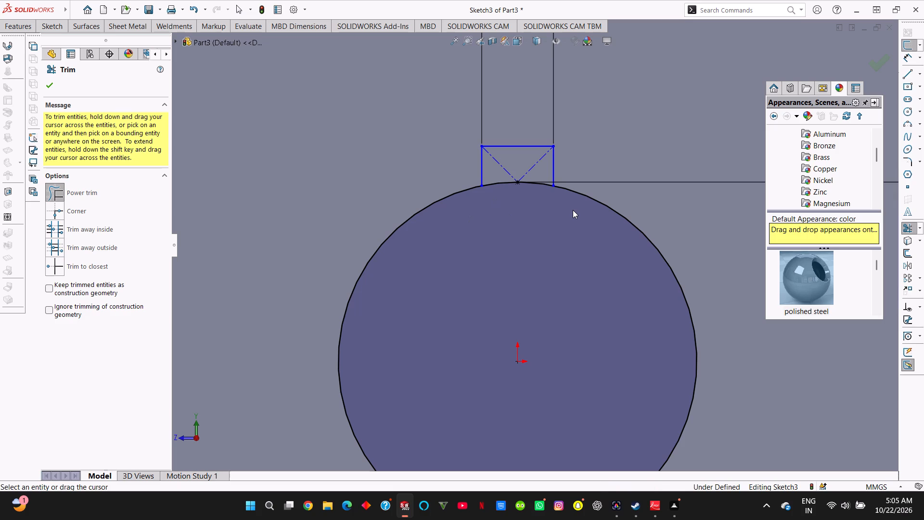
pyautogui.moveTo(527, 221); pyautogui.dragTo(532, 181)
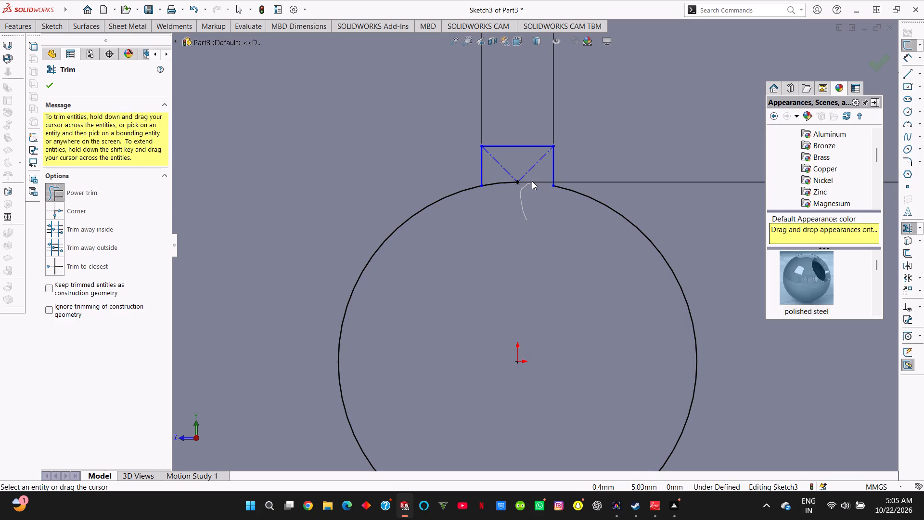
pyautogui.moveTo(532, 181); pyautogui.dragTo(534, 180)
pyautogui.moveTo(491, 173); pyautogui.dragTo(504, 198)
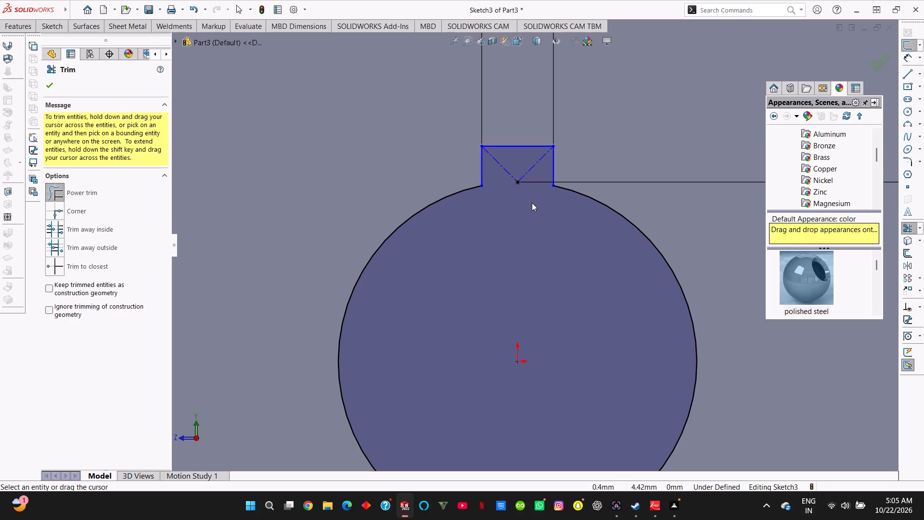
pyautogui.click(47, 82)
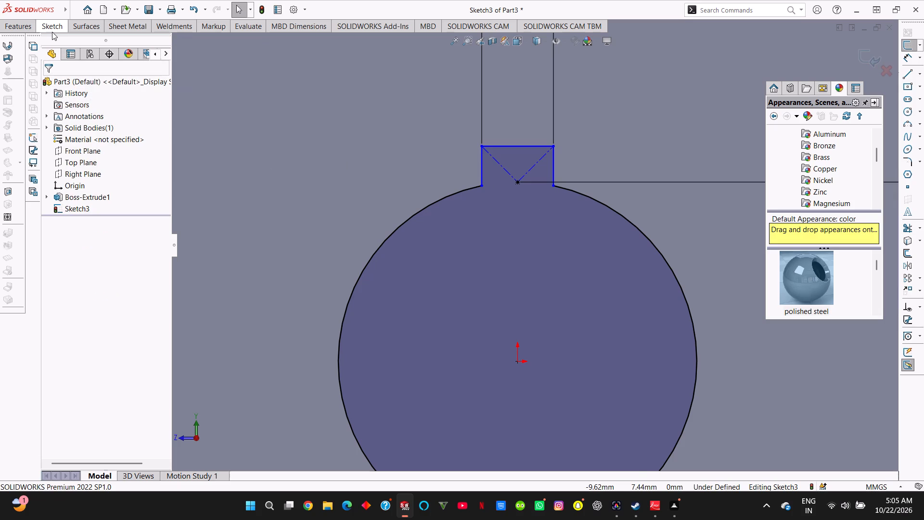
# Extrude-cut the bore-and-keyway profile with the Through All end condition.
pyautogui.click(20, 28)
pyautogui.click(174, 54)
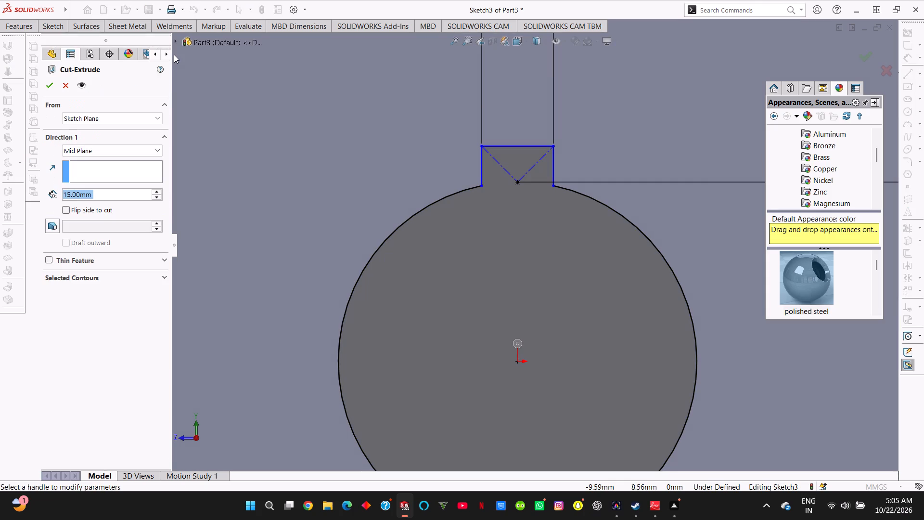
pyautogui.click(109, 124)
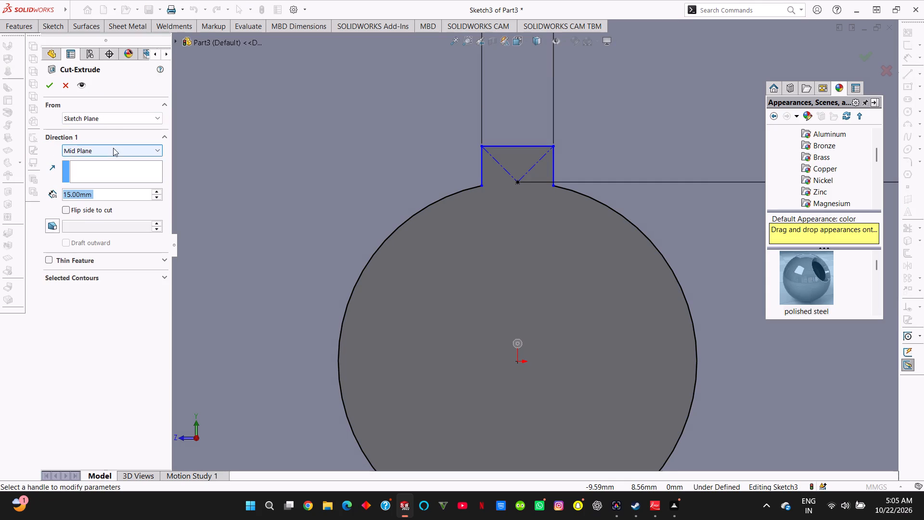
pyautogui.click(113, 148)
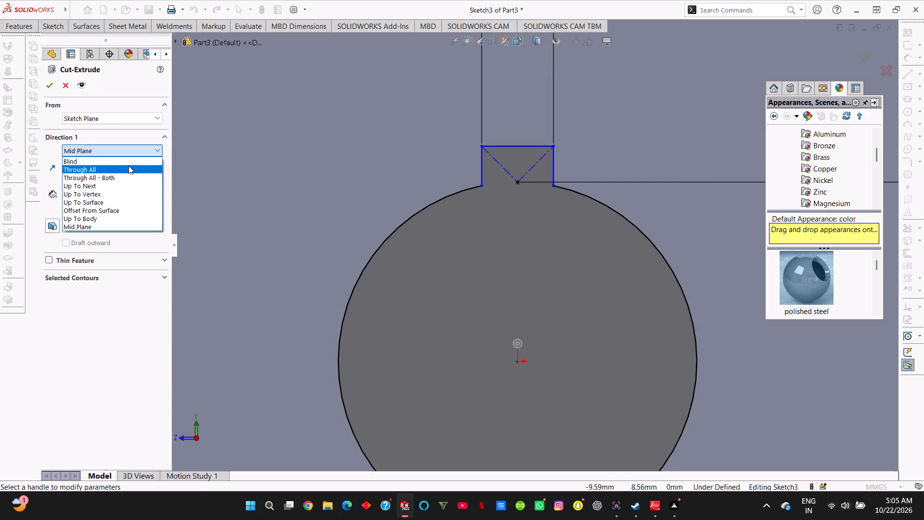
pyautogui.click(128, 166)
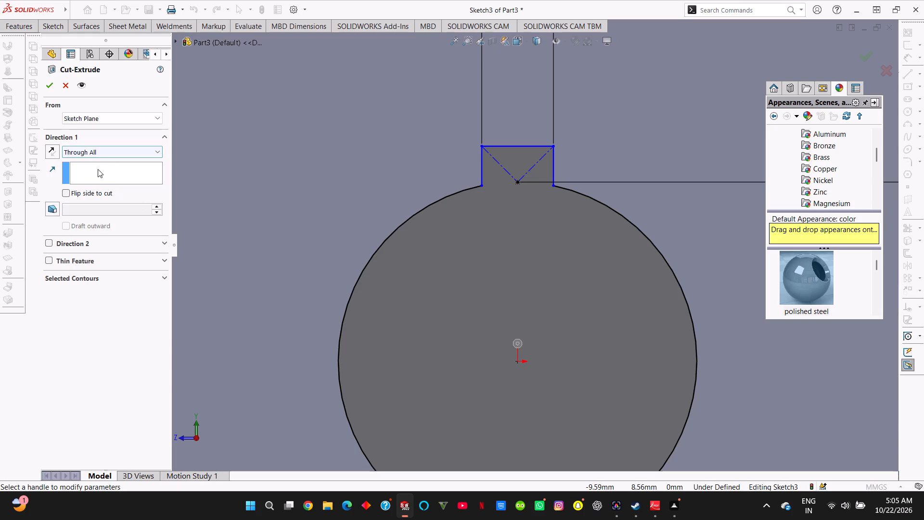
pyautogui.click(45, 88)
# On the blank's flat end face, sketch two circles centred on the origin with radii of about 9.56 mm and 13.37 mm.
pyautogui.scroll(3, 291, 279)
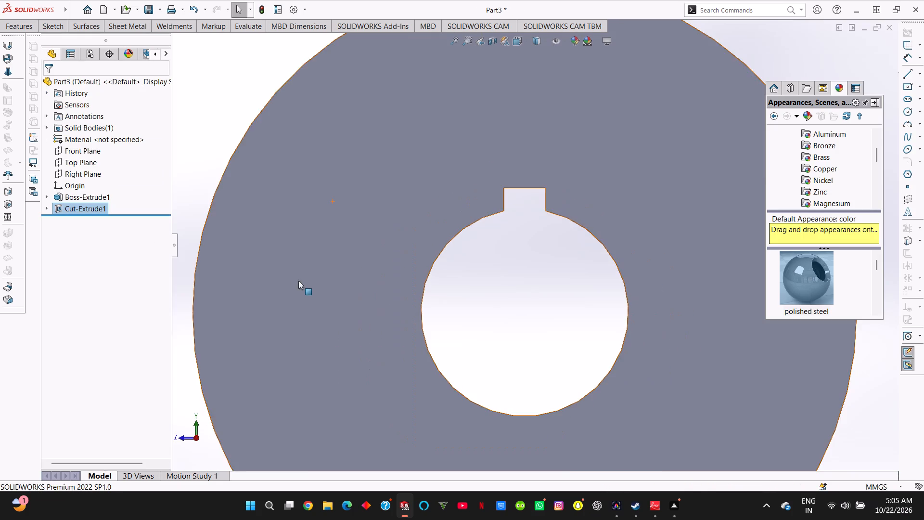
pyautogui.scroll(4, 307, 288)
pyautogui.moveTo(307, 289); pyautogui.dragTo(356, 321, button='middle')
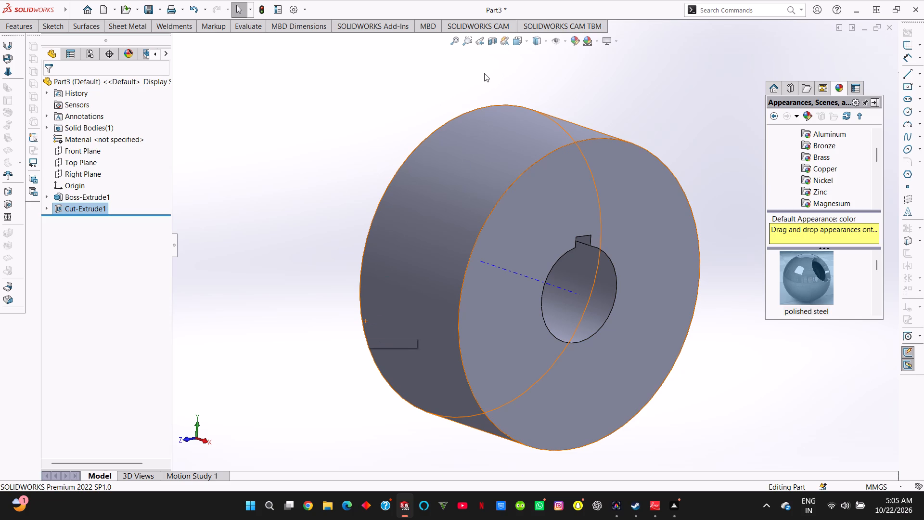
pyautogui.click(56, 23)
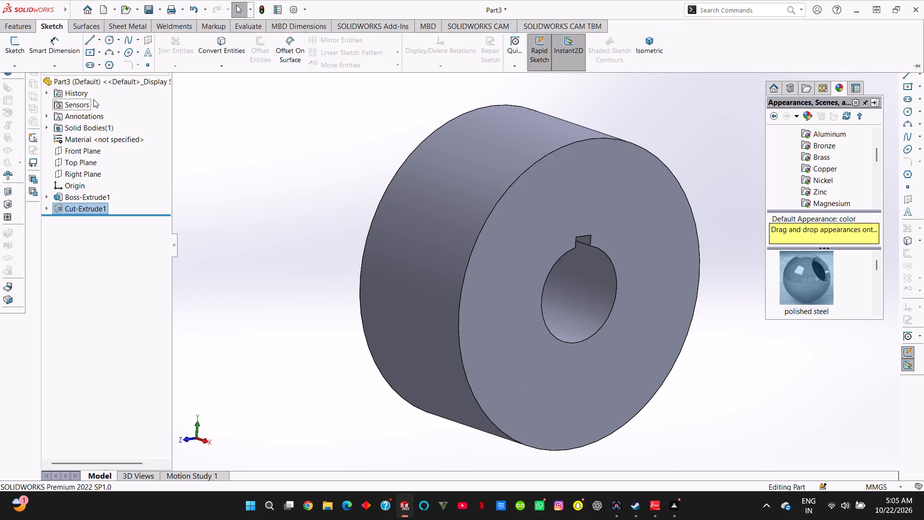
pyautogui.click(492, 261)
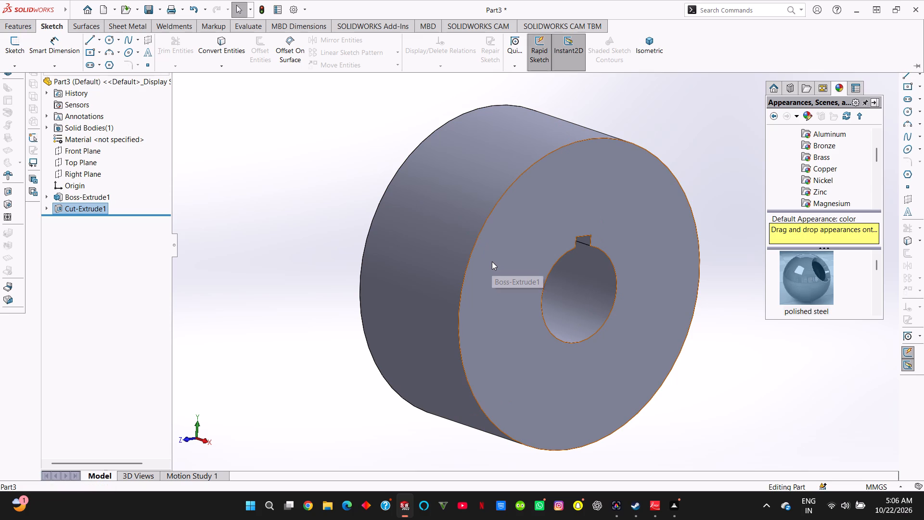
pyautogui.rightClick(492, 261)
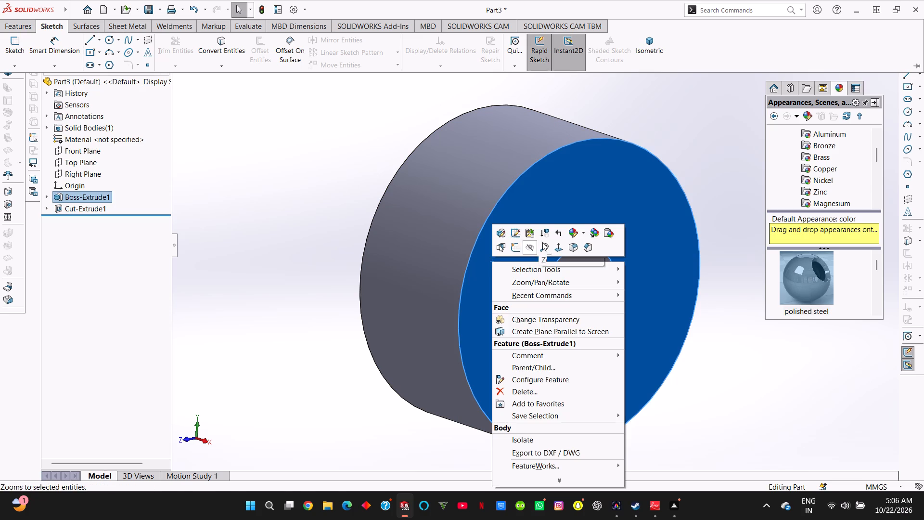
pyautogui.click(556, 245)
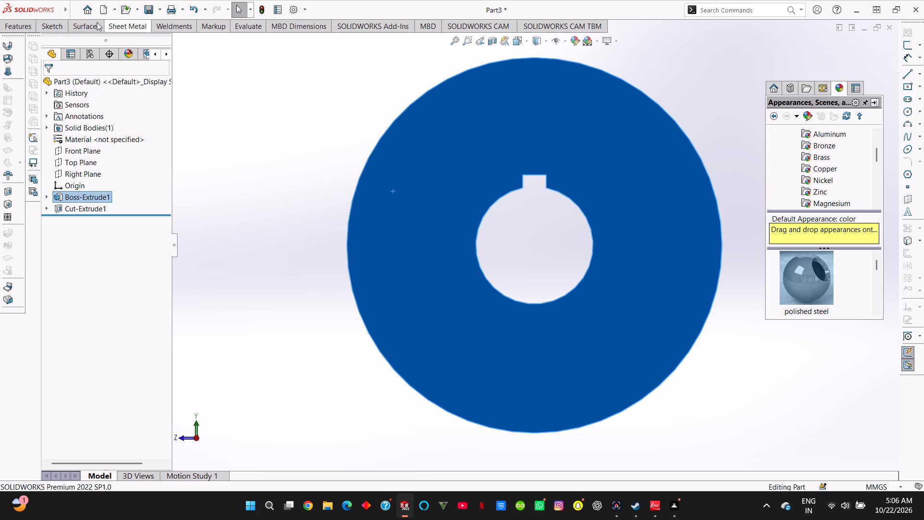
pyautogui.click(56, 30)
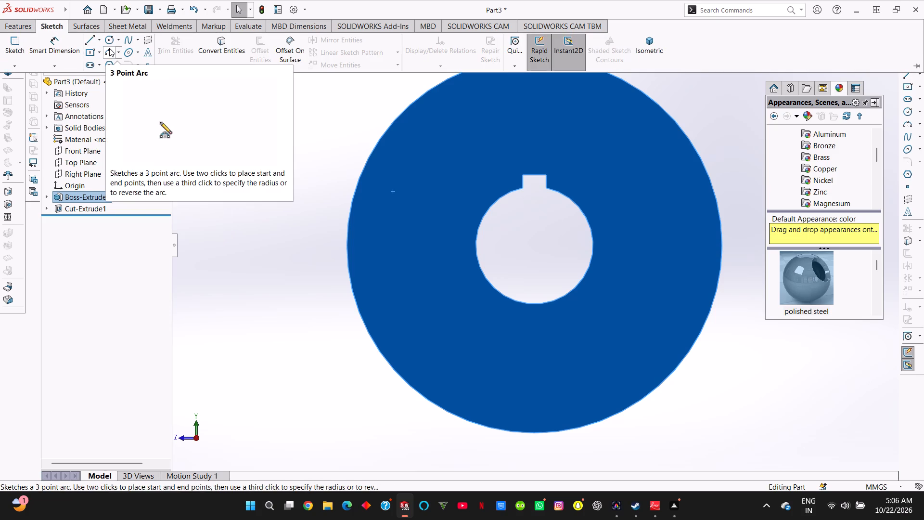
pyautogui.click(110, 42)
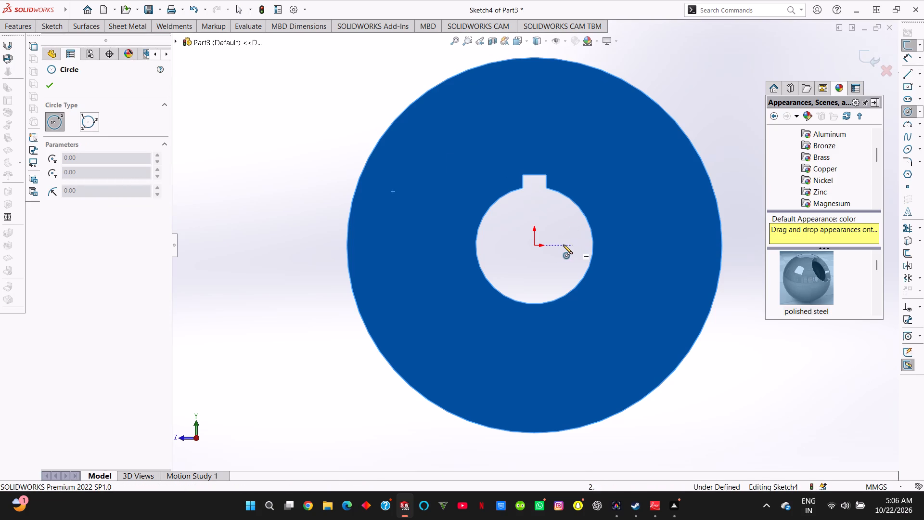
pyautogui.click(532, 245)
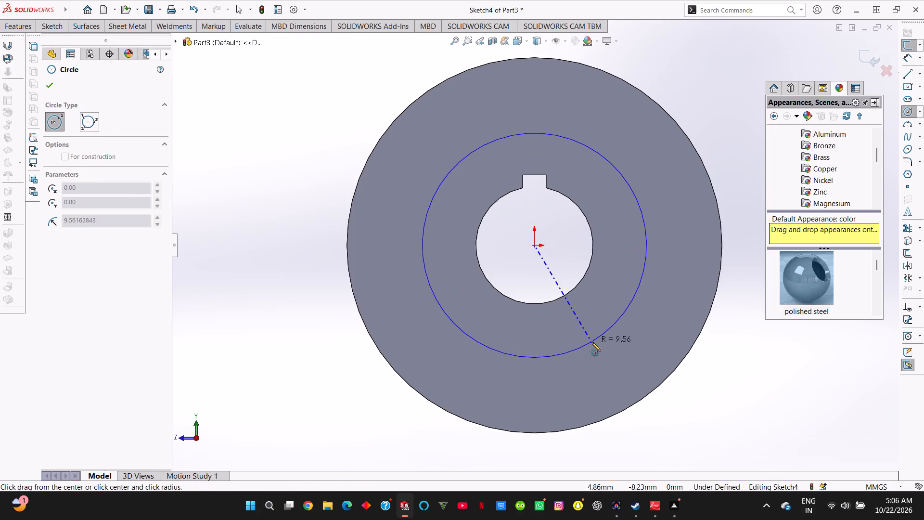
pyautogui.click(591, 342)
pyautogui.click(533, 246)
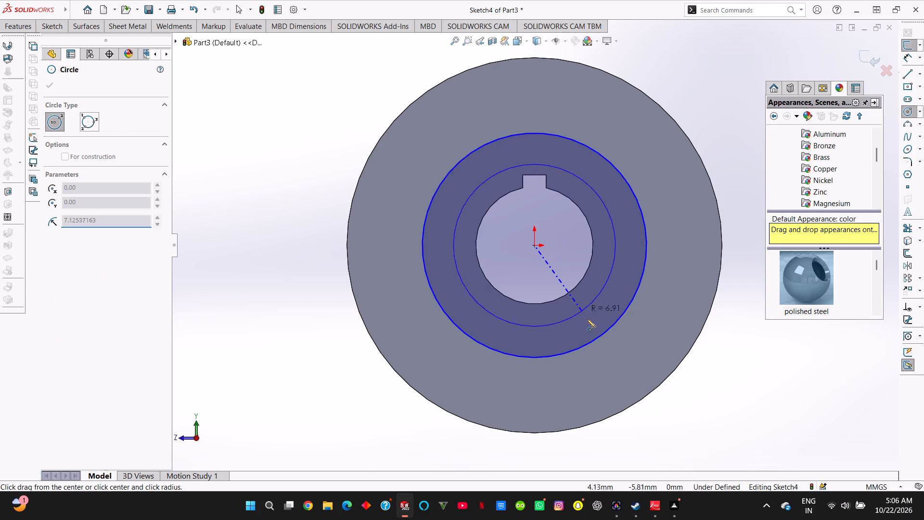
pyautogui.click(618, 378)
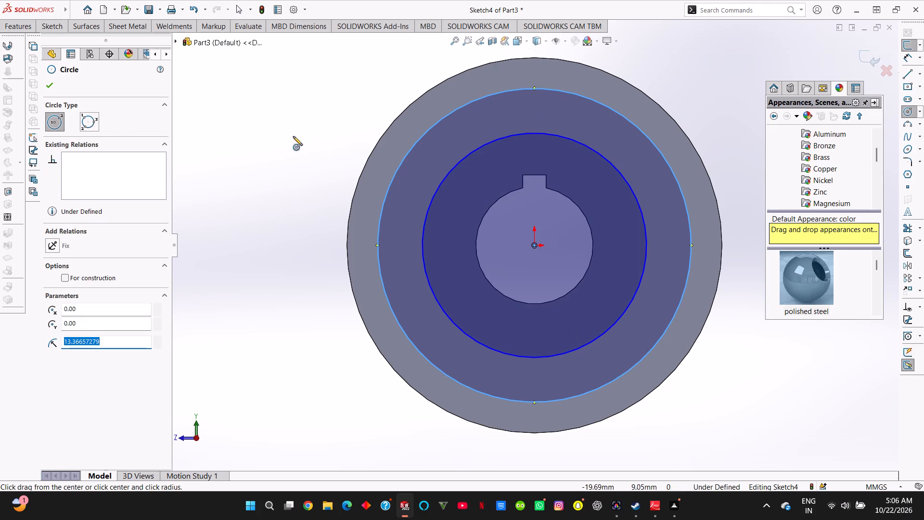
pyautogui.click(51, 82)
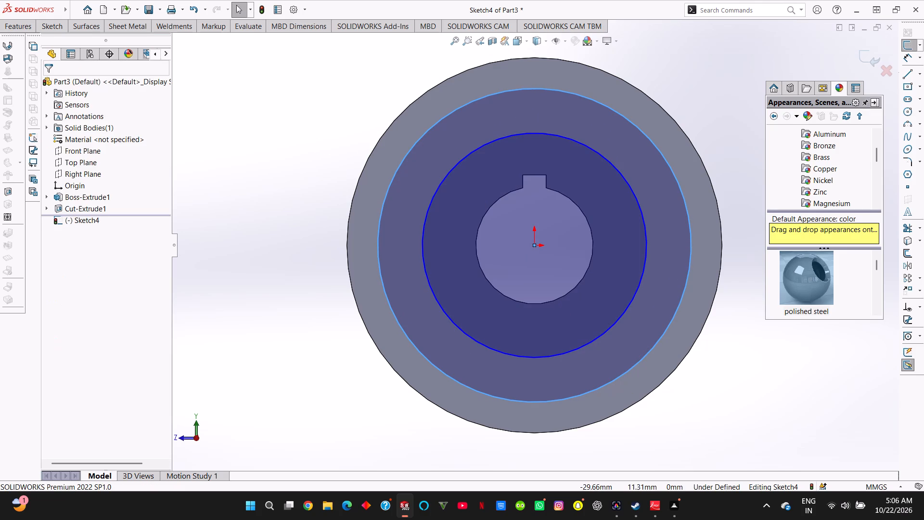
# Dimension the larger sketched circle's diameter and set it to 25 mm.
pyautogui.click(50, 30)
pyautogui.click(58, 43)
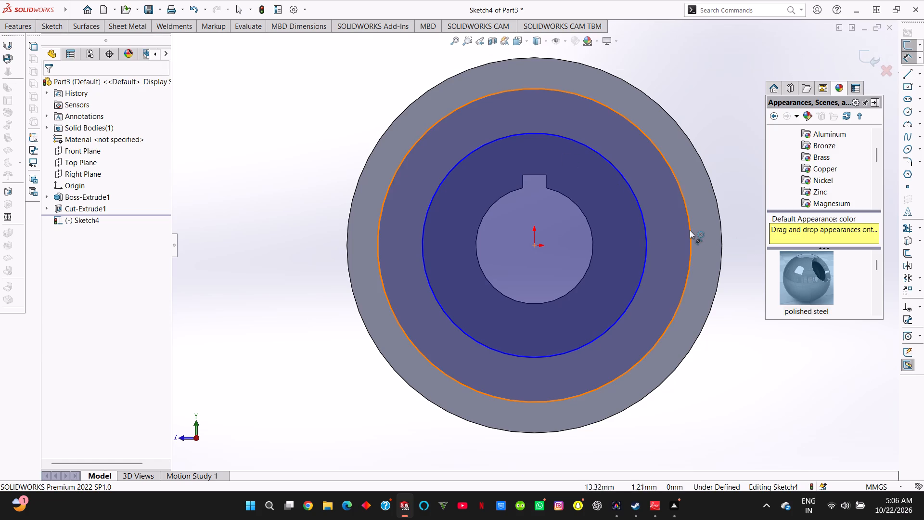
pyautogui.click(690, 230)
pyautogui.click(738, 228)
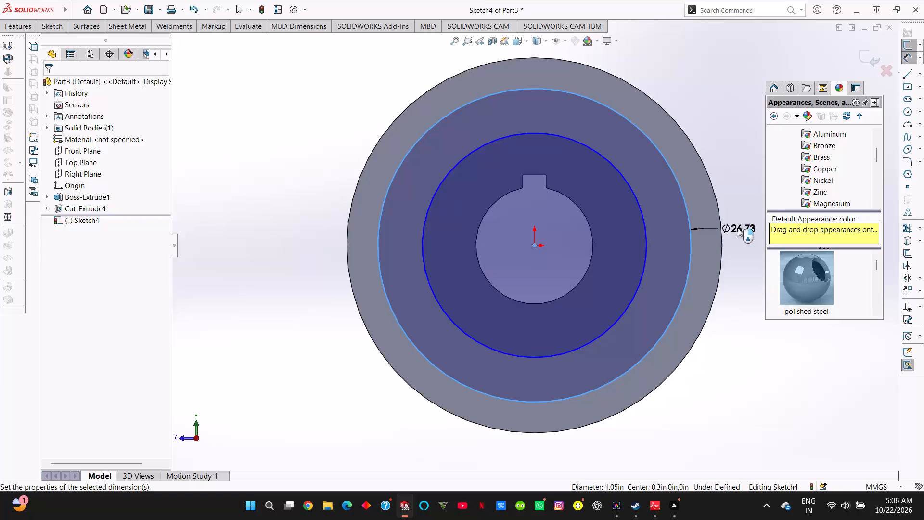
pyautogui.write('25')
pyautogui.press('Return')
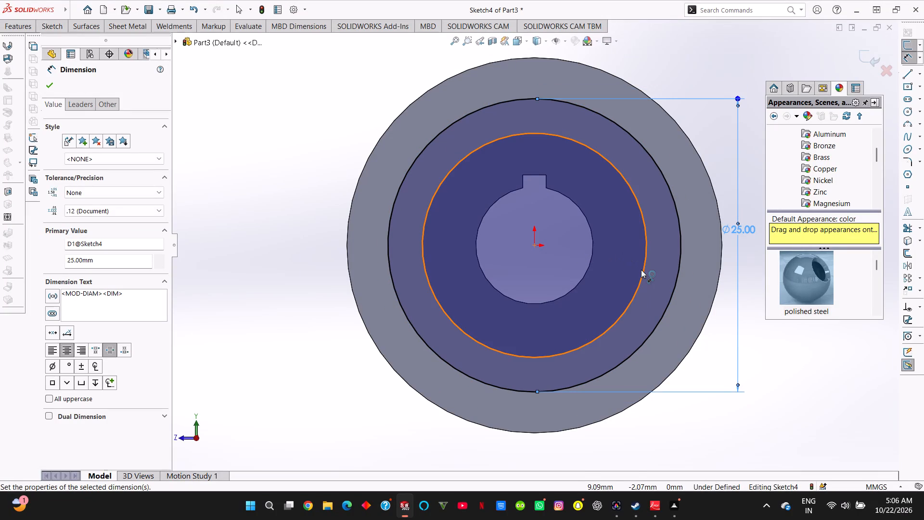
# Dimension the smaller sketched circle's diameter and set it to 15 mm.
pyautogui.click(641, 270)
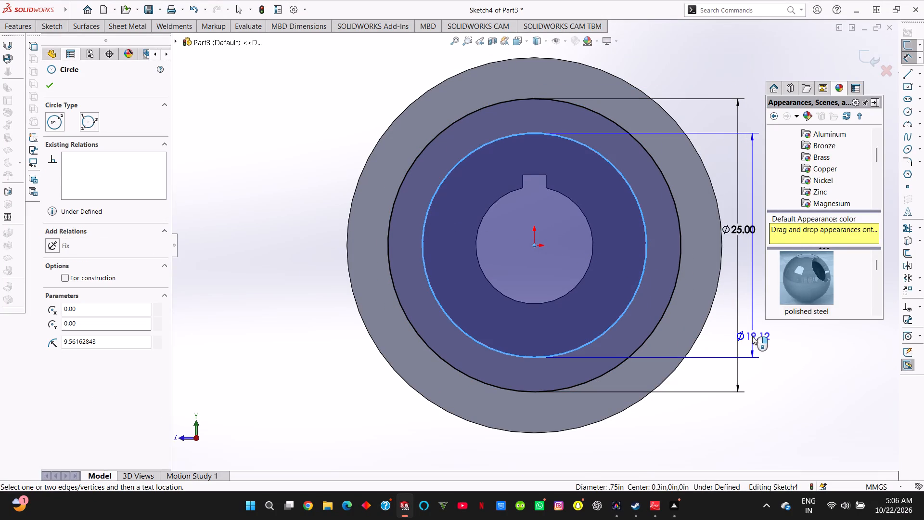
pyautogui.click(805, 385)
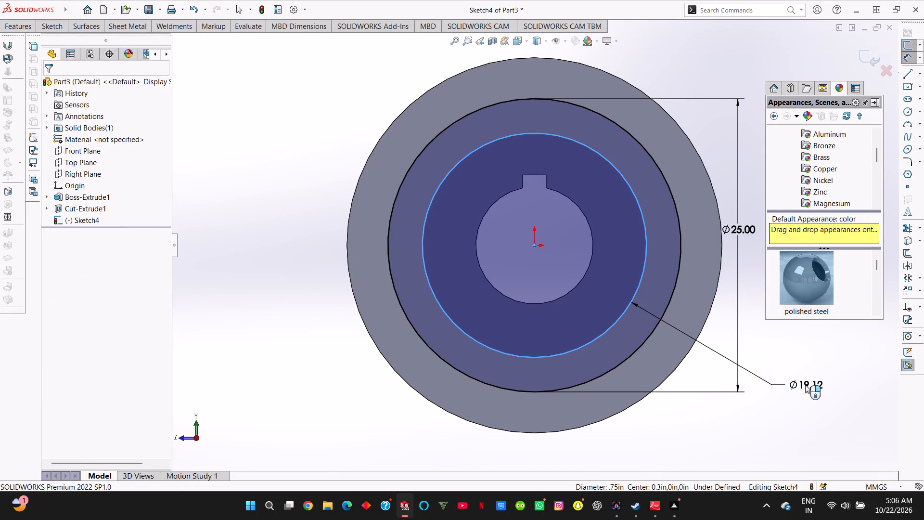
pyautogui.write('15')
pyautogui.press('Return')
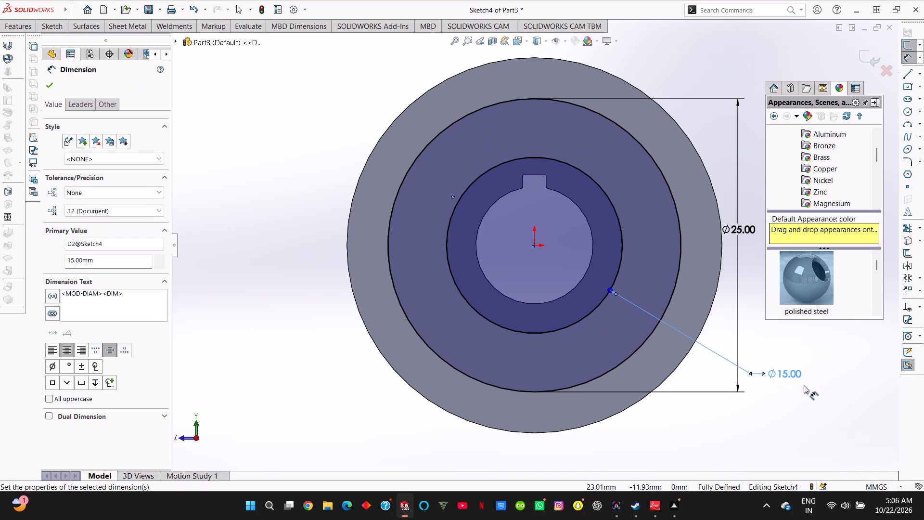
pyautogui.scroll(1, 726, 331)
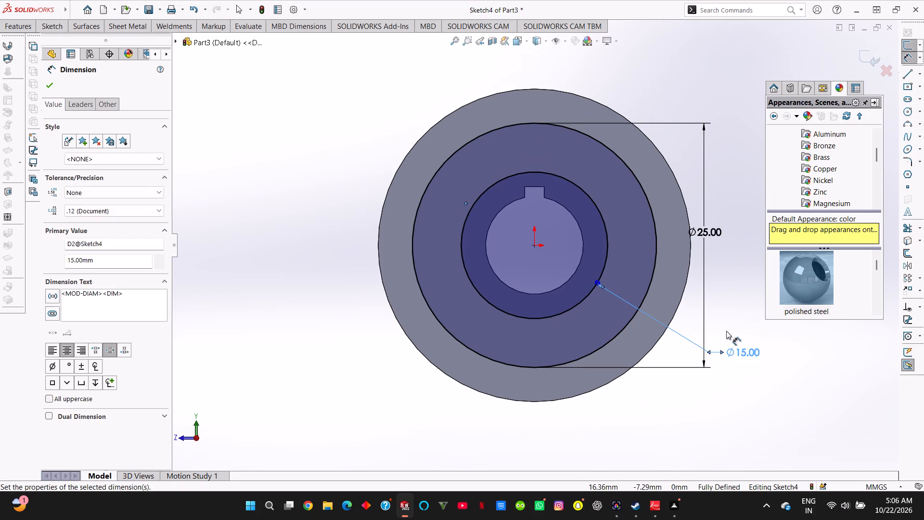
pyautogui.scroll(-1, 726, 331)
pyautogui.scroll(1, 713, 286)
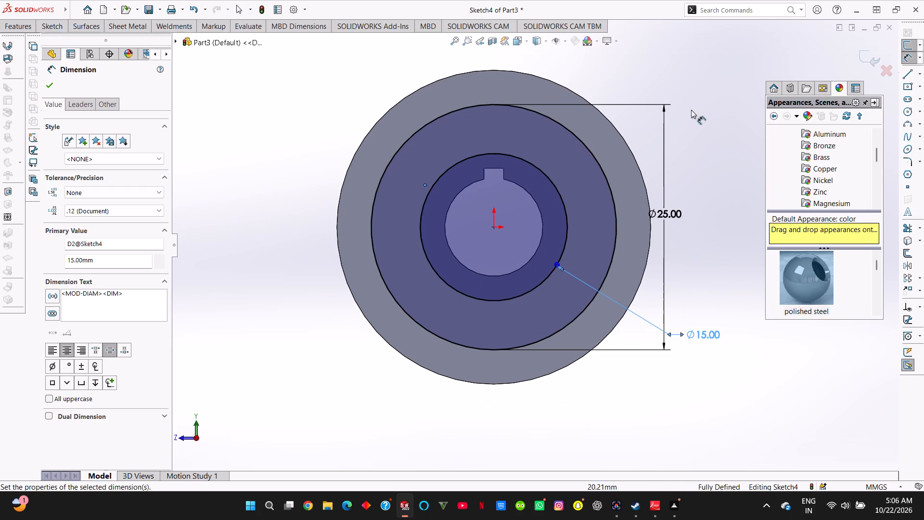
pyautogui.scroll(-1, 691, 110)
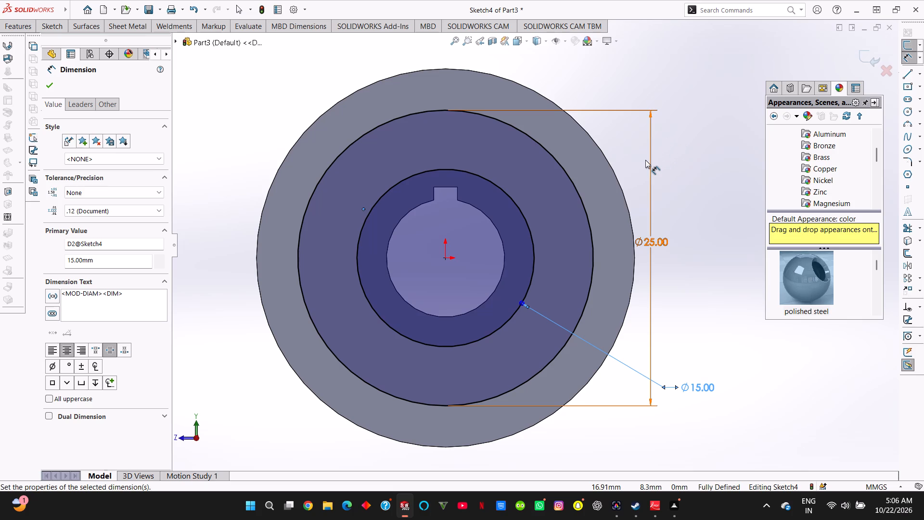
# Extrude-cut the ring between the 15 mm and 25 mm circles with a Blind depth of 3 mm.
pyautogui.click(52, 80)
pyautogui.click(24, 22)
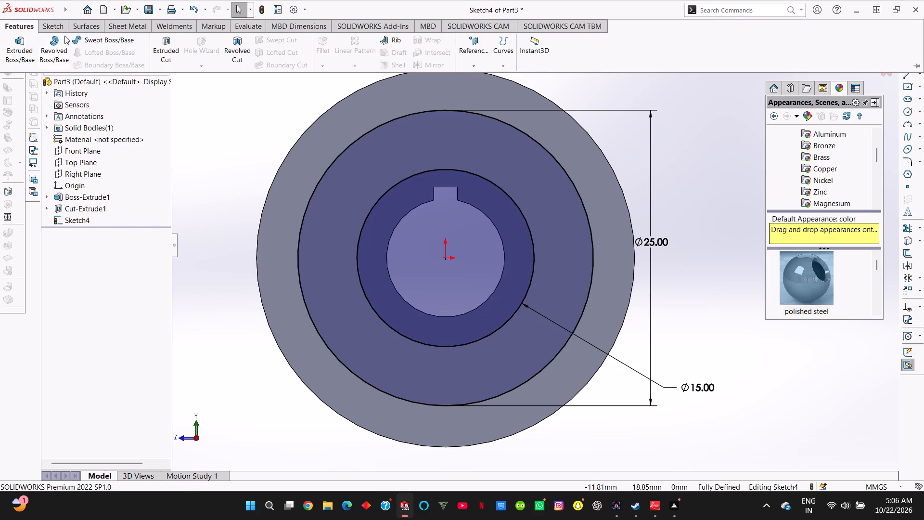
pyautogui.click(159, 51)
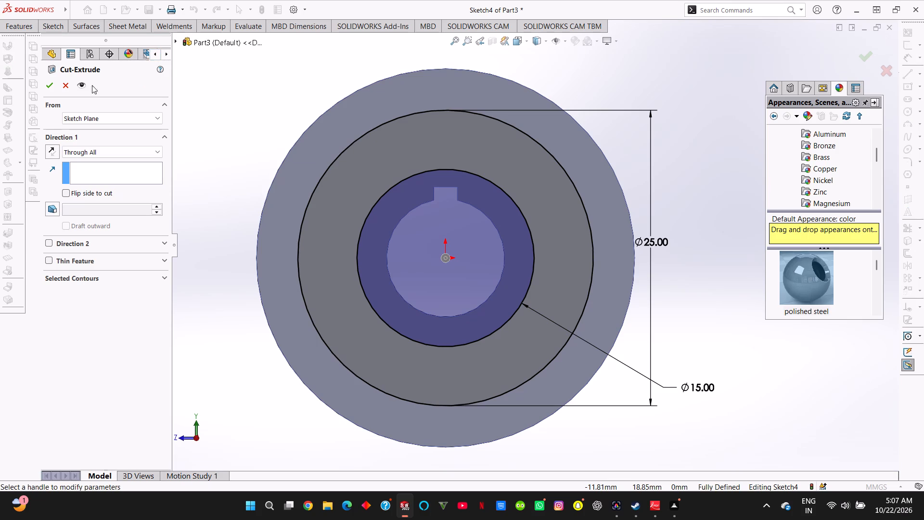
pyautogui.click(104, 147)
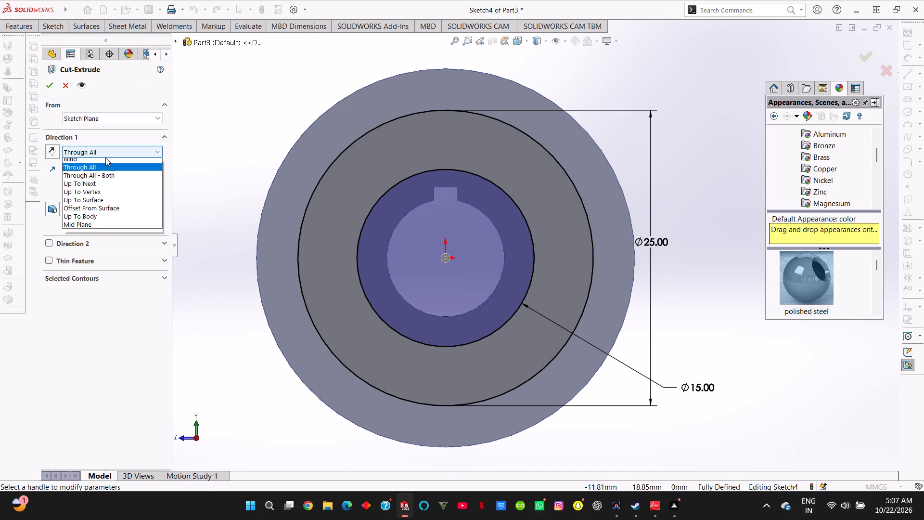
pyautogui.click(108, 165)
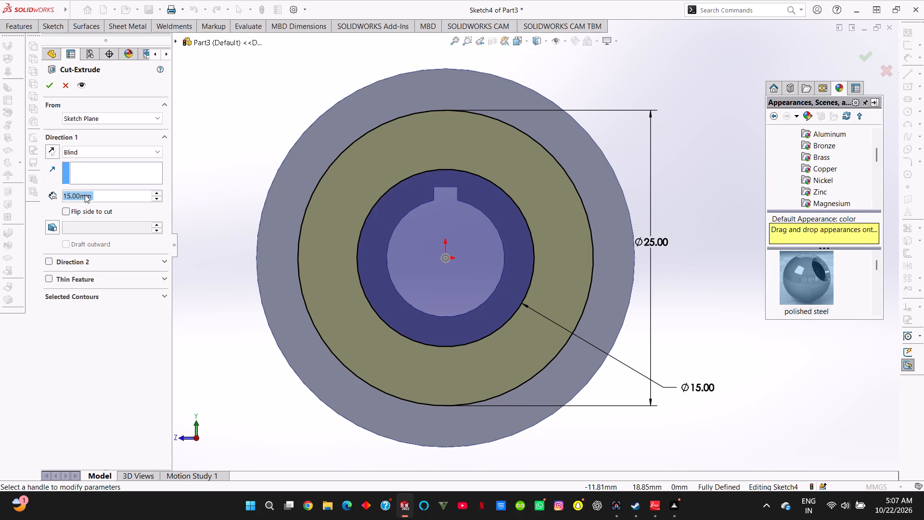
pyautogui.press('3')
pyautogui.press('Return')
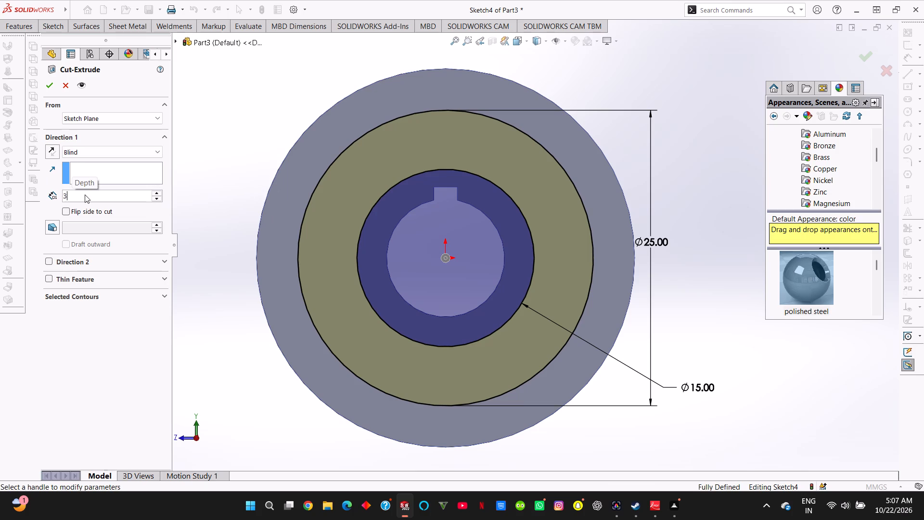
pyautogui.scroll(2, 393, 346)
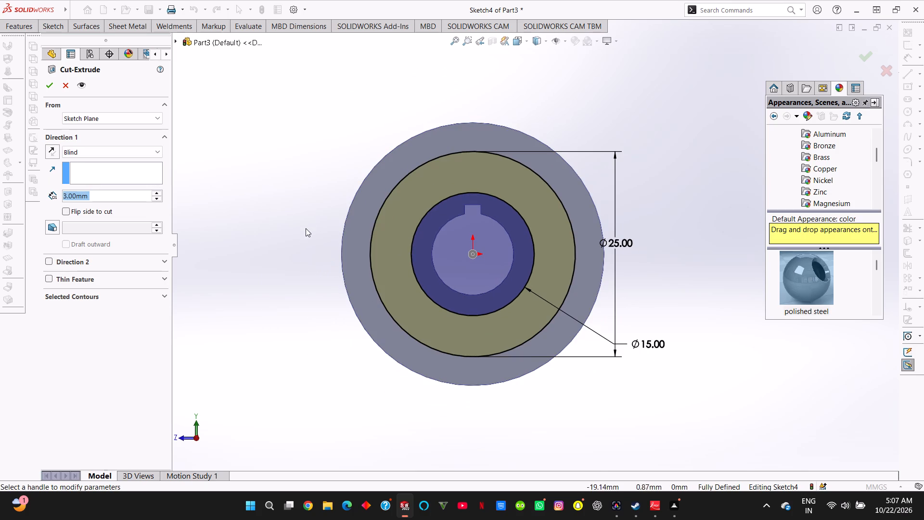
pyautogui.middleClick(327, 289)
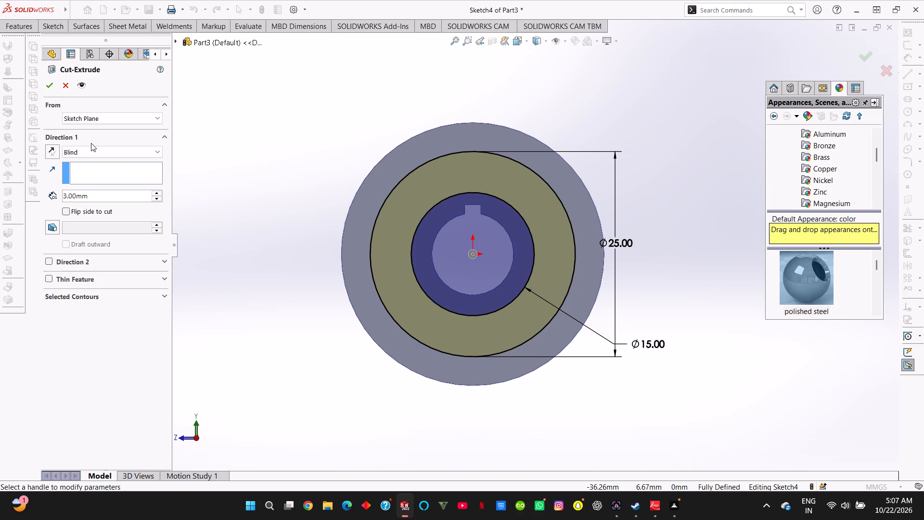
pyautogui.click(49, 86)
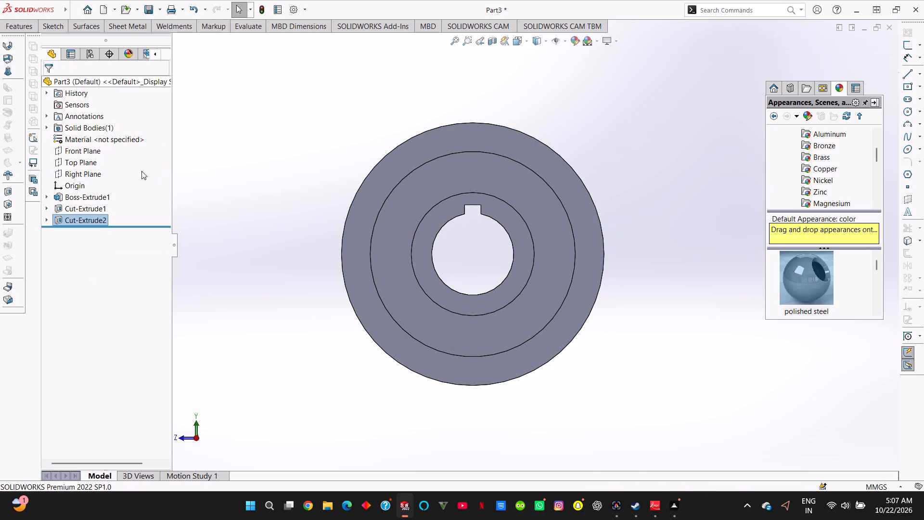
# Mirror the ring-shaped recess cut about the Right Plane onto the blank's opposite face.
pyautogui.moveTo(275, 171); pyautogui.dragTo(341, 205, button='middle')
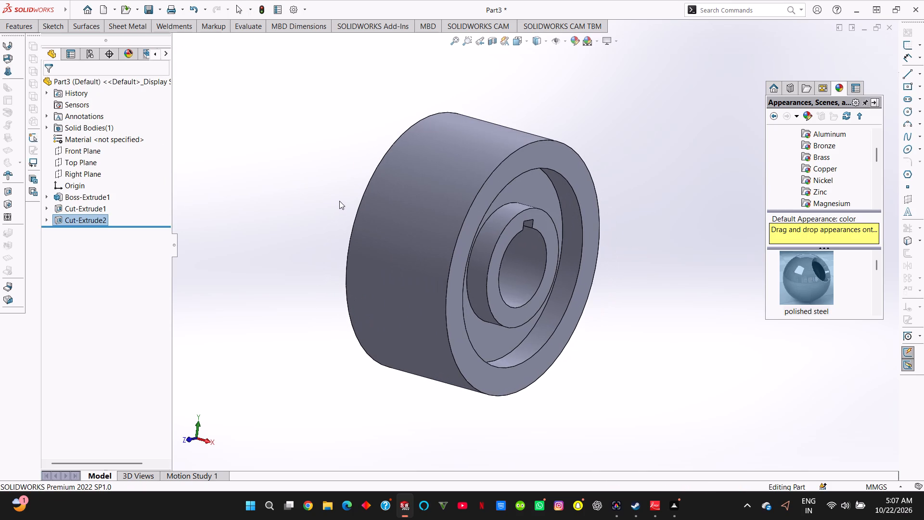
pyautogui.moveTo(338, 201); pyautogui.dragTo(333, 196, button='middle')
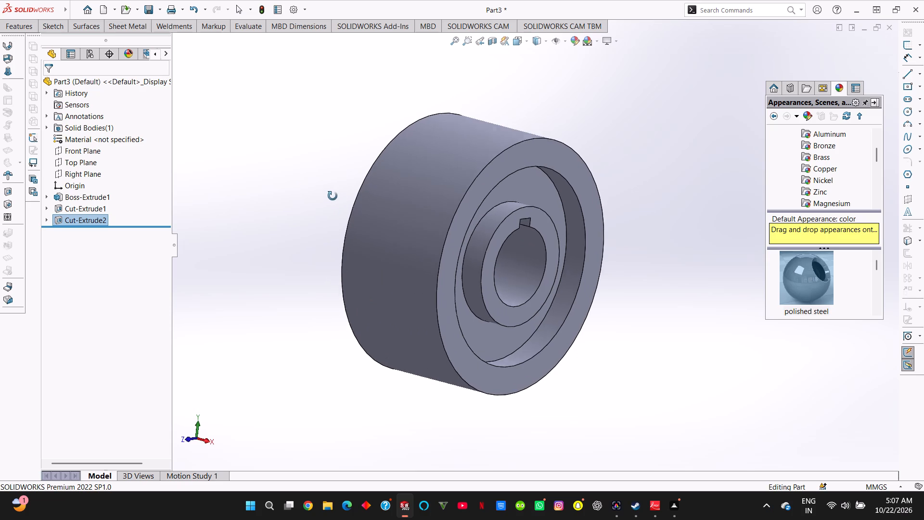
pyautogui.moveTo(333, 196); pyautogui.dragTo(316, 183, button='middle')
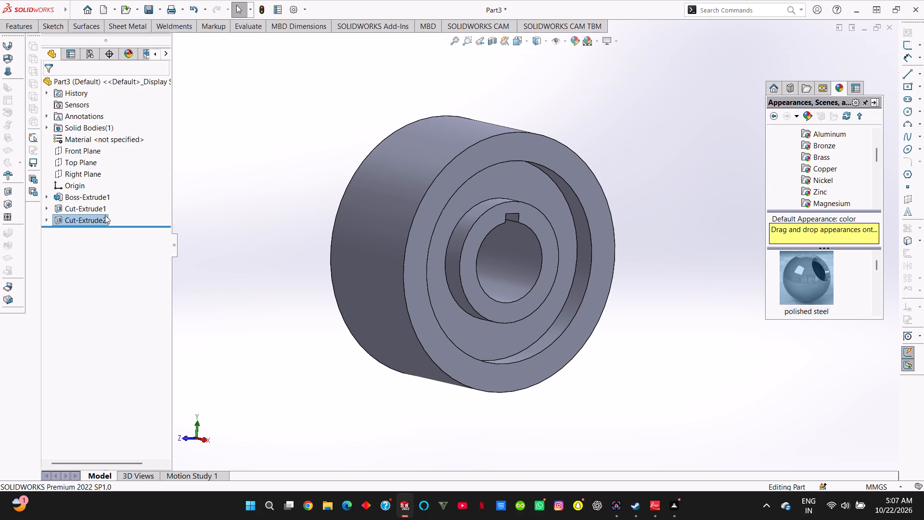
pyautogui.click(62, 25)
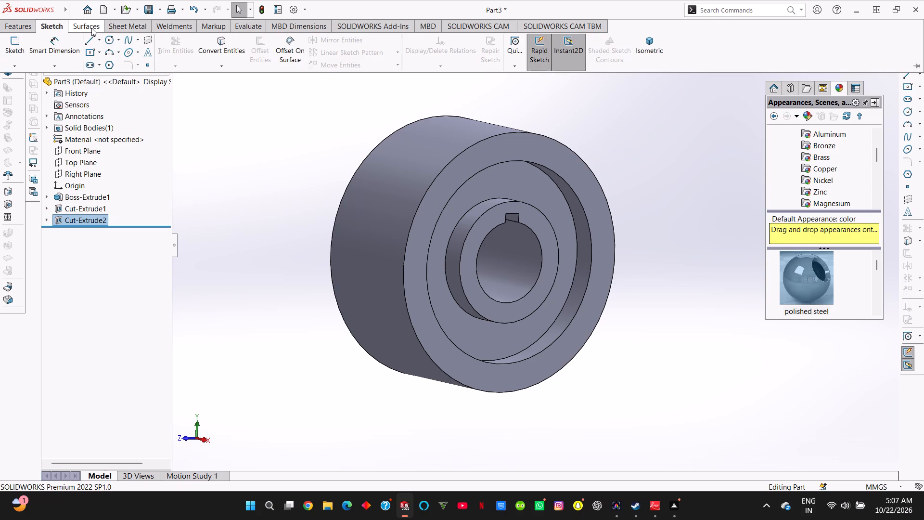
pyautogui.click(91, 28)
pyautogui.click(21, 26)
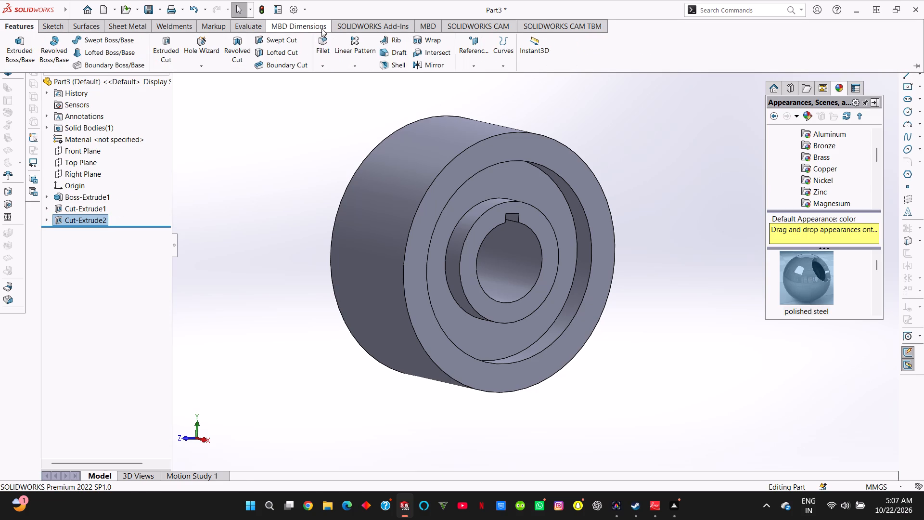
pyautogui.click(429, 67)
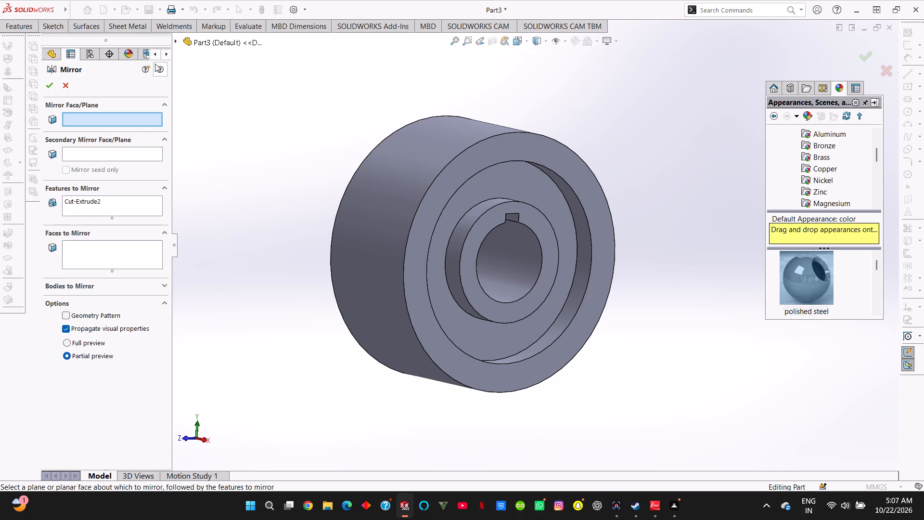
pyautogui.click(174, 40)
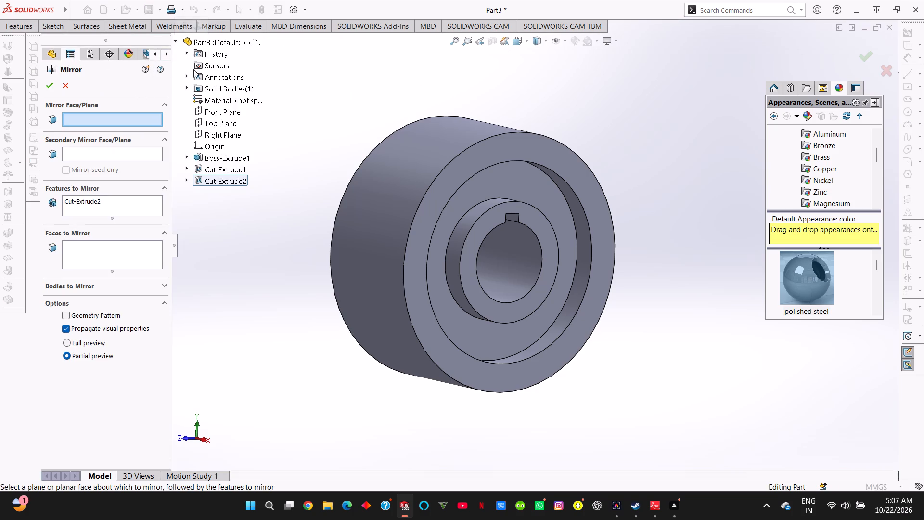
pyautogui.click(225, 135)
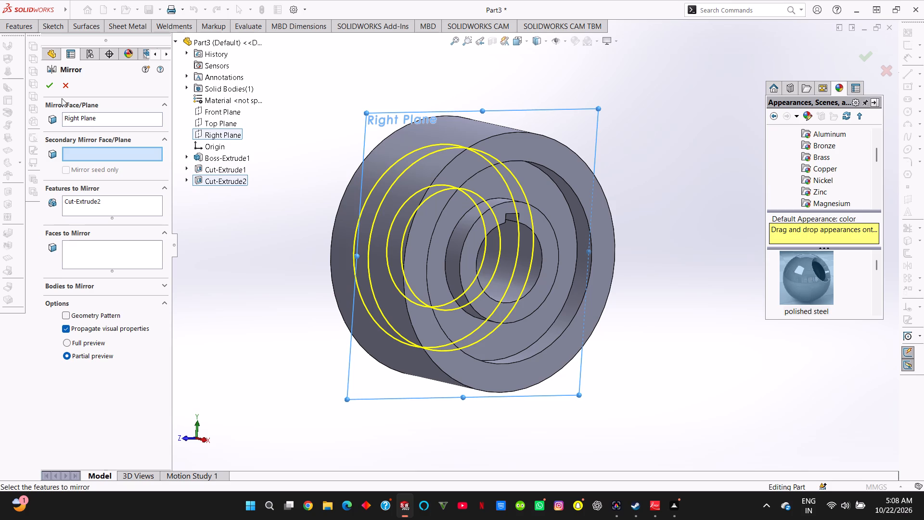
pyautogui.click(53, 84)
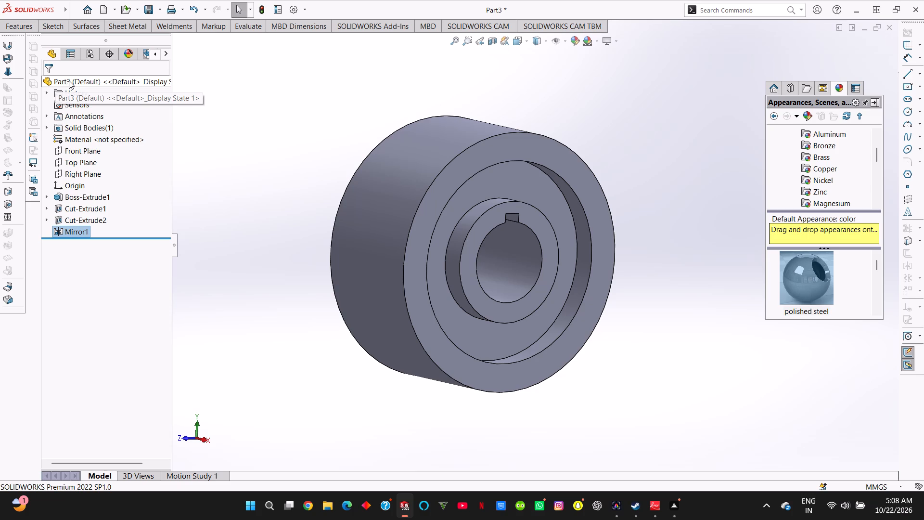
# On the outer rim's flat face, sketch a vertical centerline from the origin upward, about 27.9 mm long.
pyautogui.scroll(1, 273, 143)
pyautogui.moveTo(275, 146); pyautogui.dragTo(323, 150, button='middle')
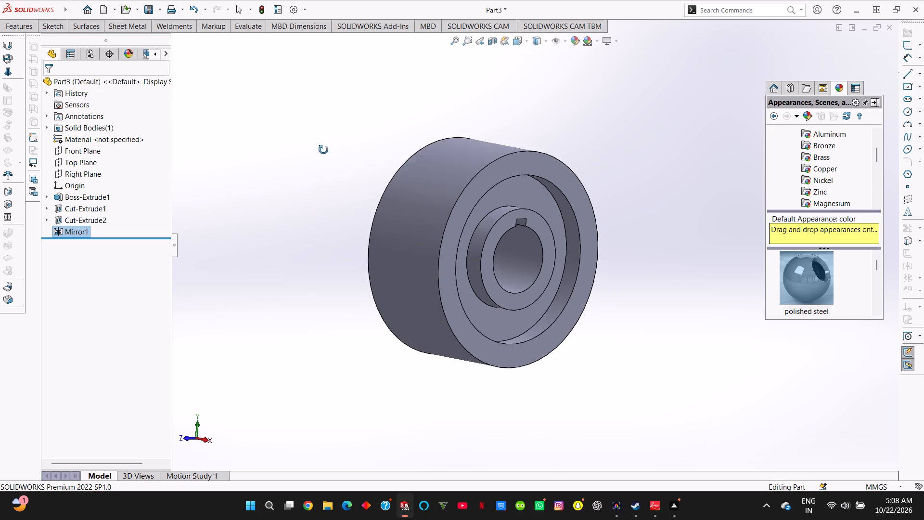
pyautogui.moveTo(323, 150); pyautogui.dragTo(332, 157, button='middle')
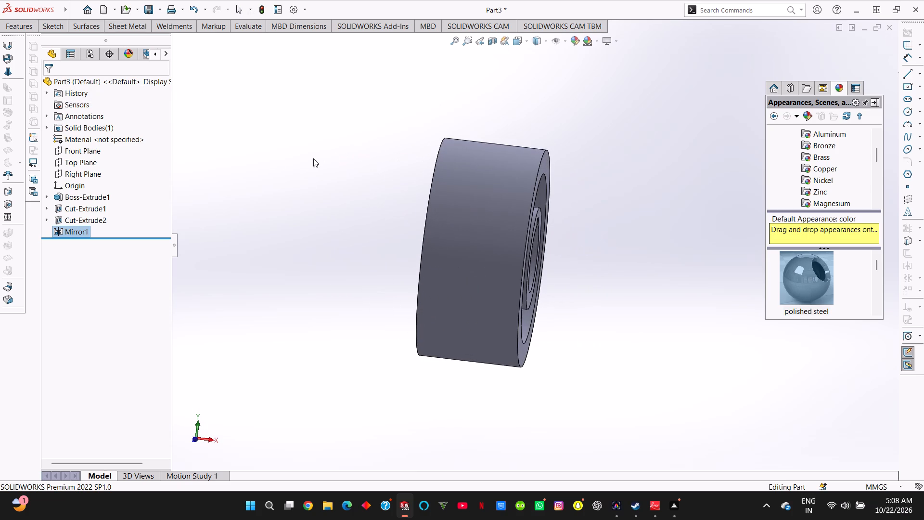
pyautogui.click(51, 29)
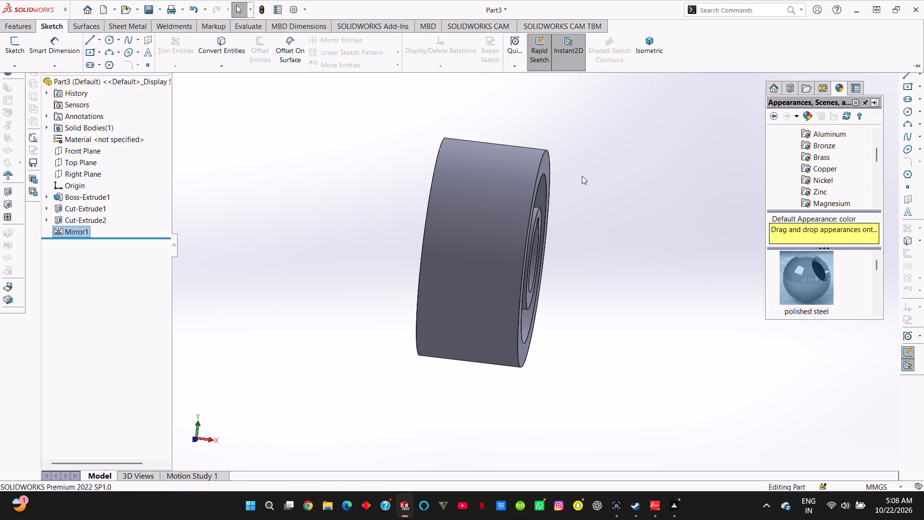
pyautogui.moveTo(593, 159); pyautogui.dragTo(507, 158, button='middle')
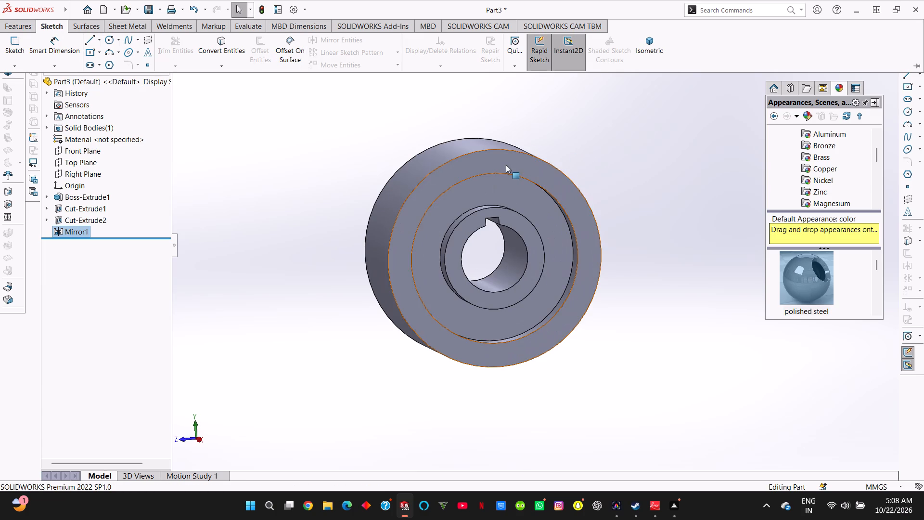
pyautogui.click(506, 165)
pyautogui.click(590, 135)
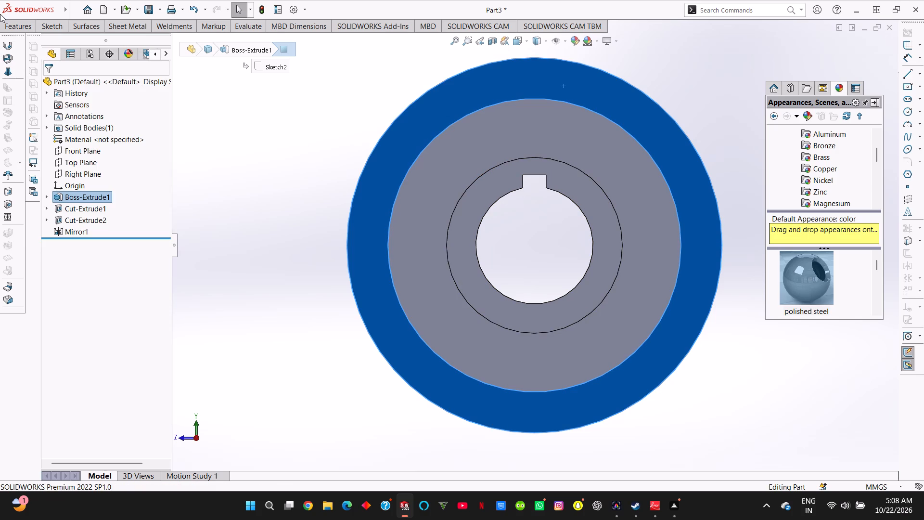
pyautogui.click(51, 27)
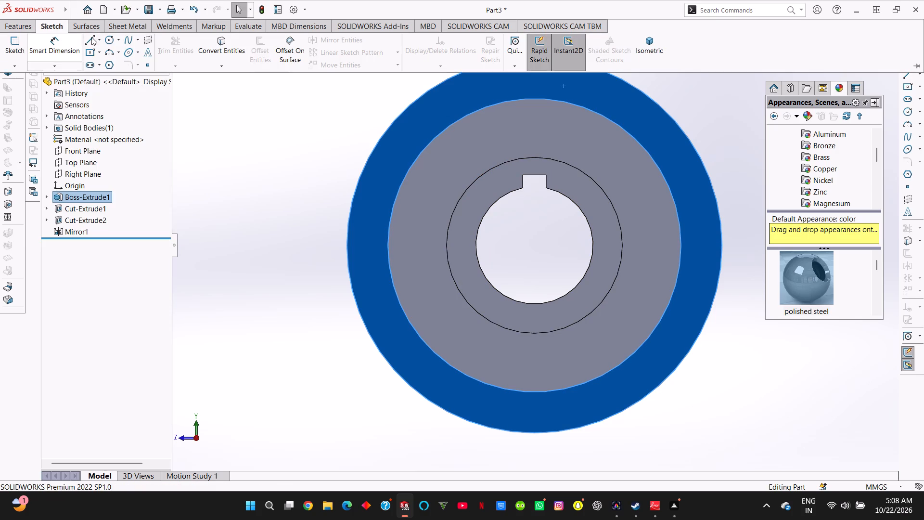
pyautogui.click(102, 41)
pyautogui.click(117, 66)
pyautogui.scroll(2, 614, 119)
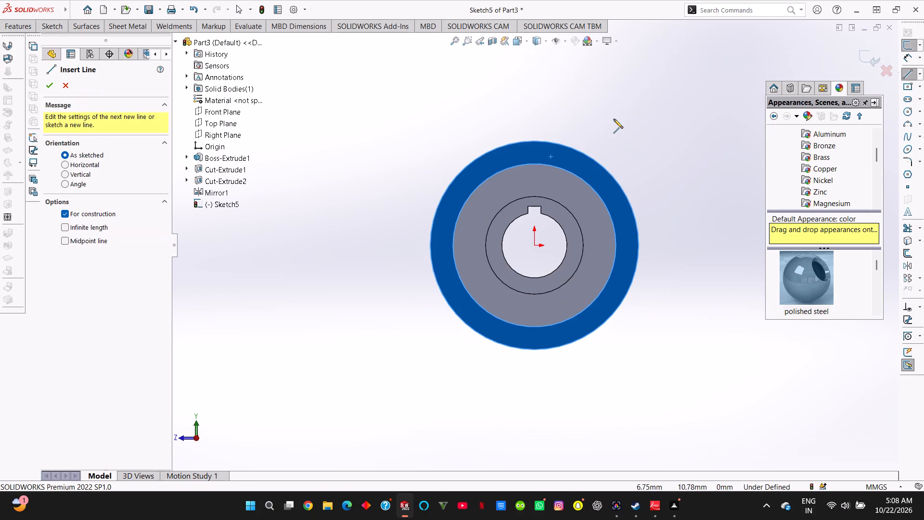
pyautogui.scroll(-1, 613, 120)
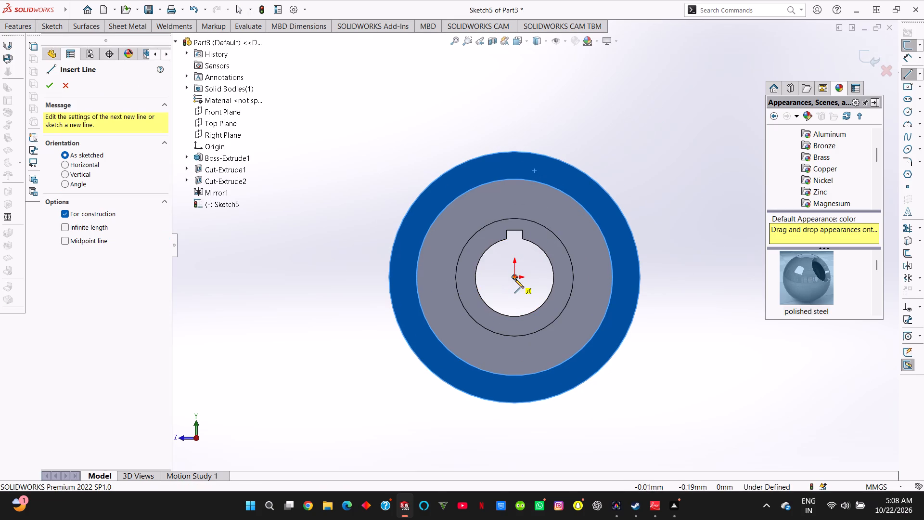
pyautogui.click(514, 279)
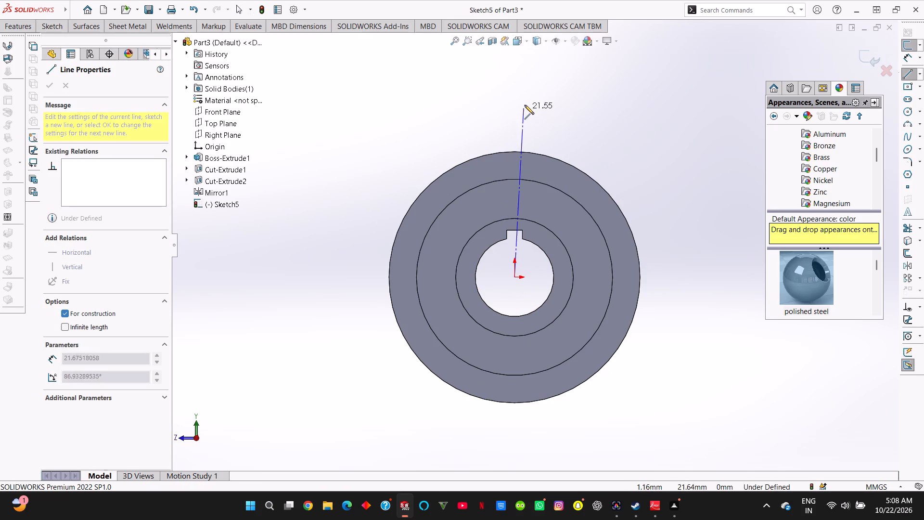
pyautogui.click(515, 58)
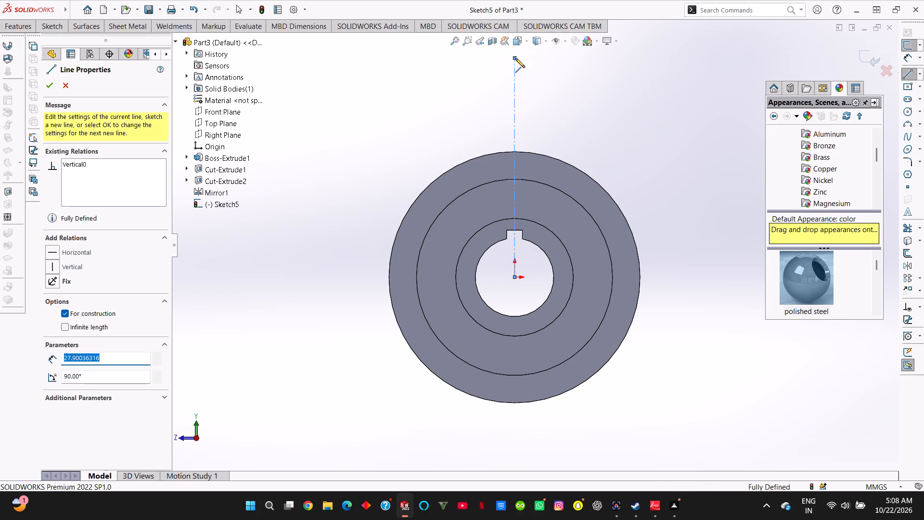
pyautogui.press('Escape')
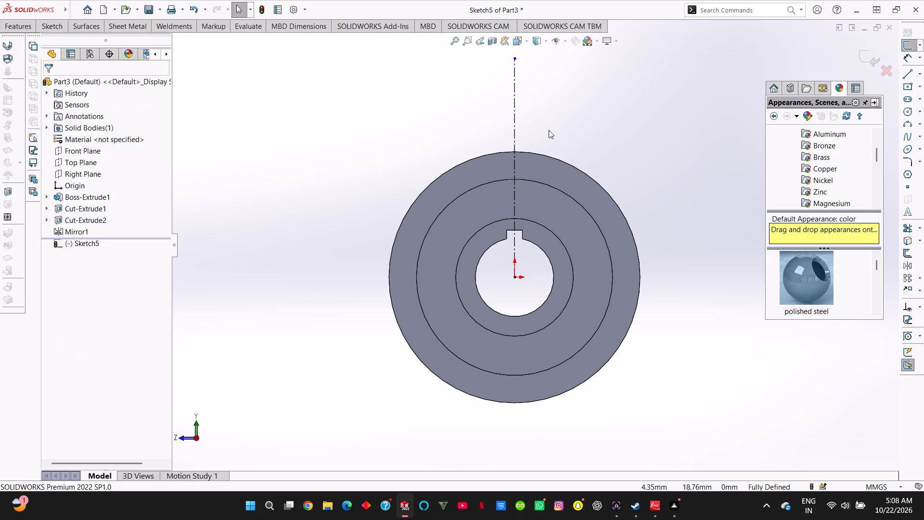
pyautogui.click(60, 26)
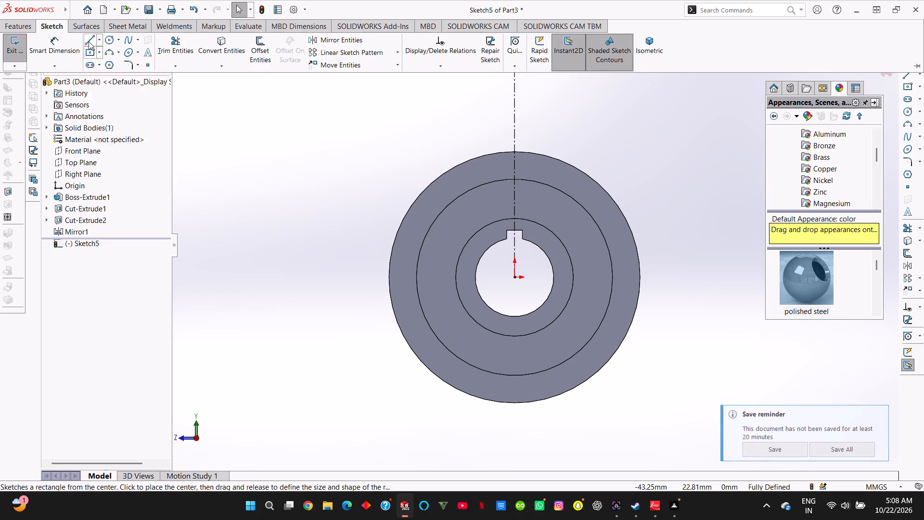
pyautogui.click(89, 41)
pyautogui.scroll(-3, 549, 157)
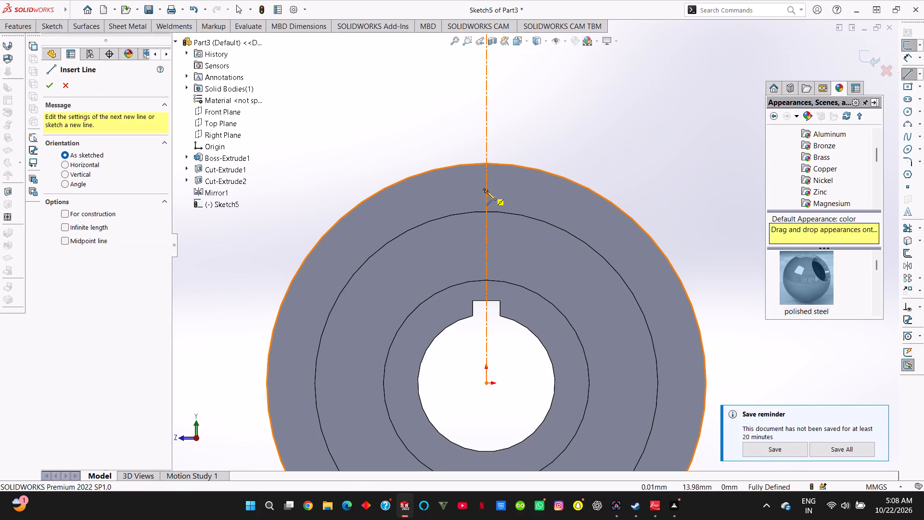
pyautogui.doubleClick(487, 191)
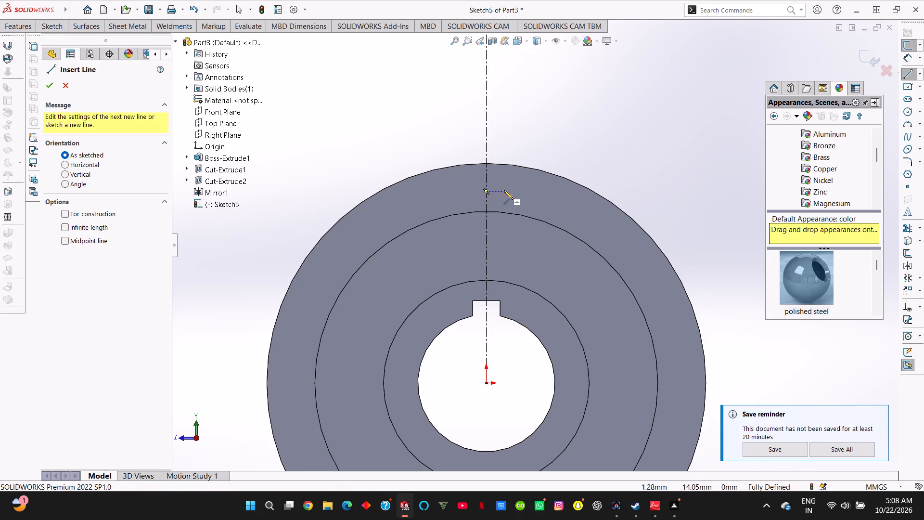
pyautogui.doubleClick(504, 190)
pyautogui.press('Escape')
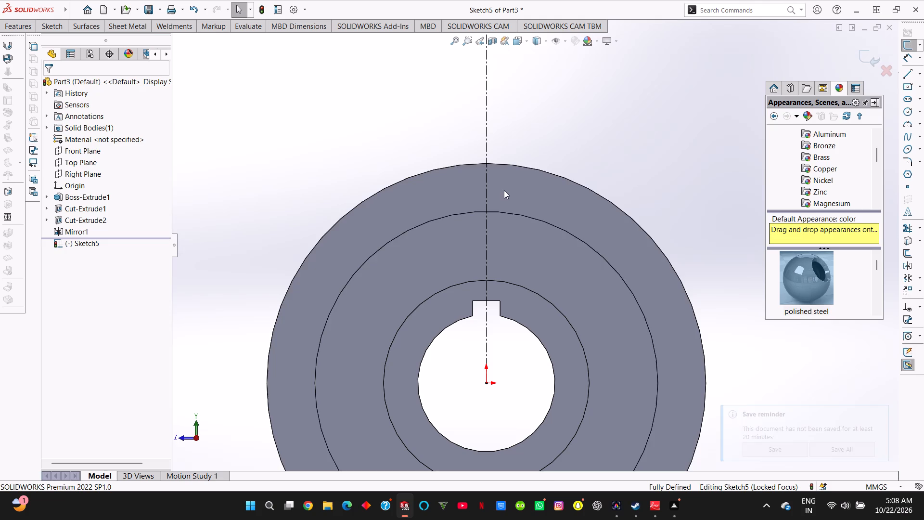
# Sketch a horizontal line about 1.39 mm long, starting on the vertical centerline inside the outer rim face and running right.
pyautogui.scroll(2, 510, 195)
pyautogui.scroll(-4, 508, 193)
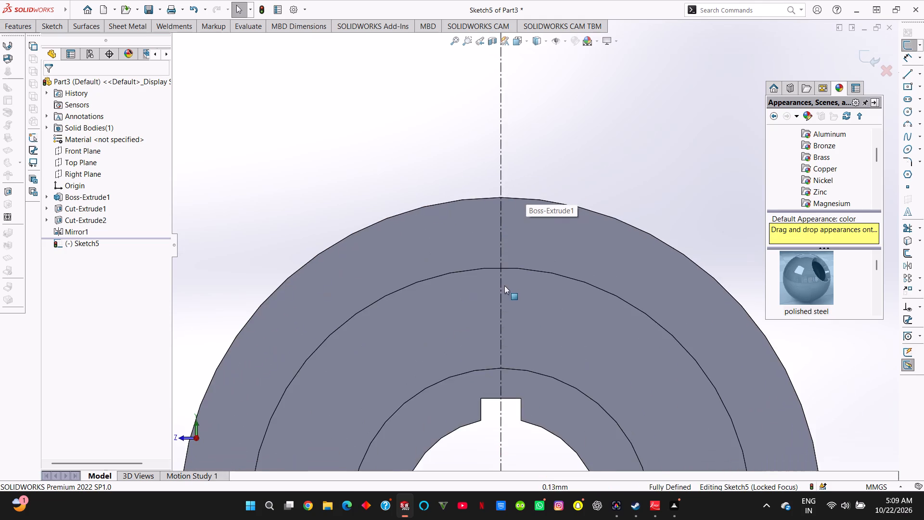
pyautogui.scroll(-4, 504, 286)
pyautogui.press('l')
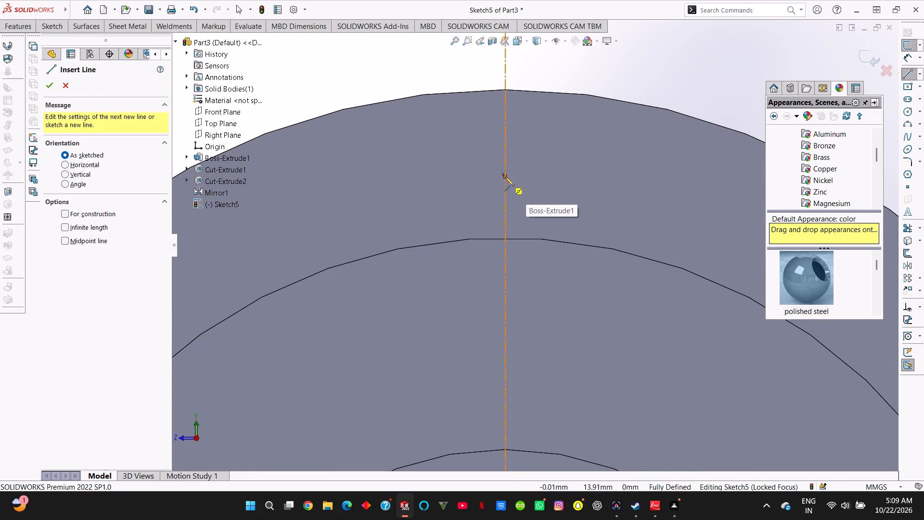
pyautogui.click(505, 177)
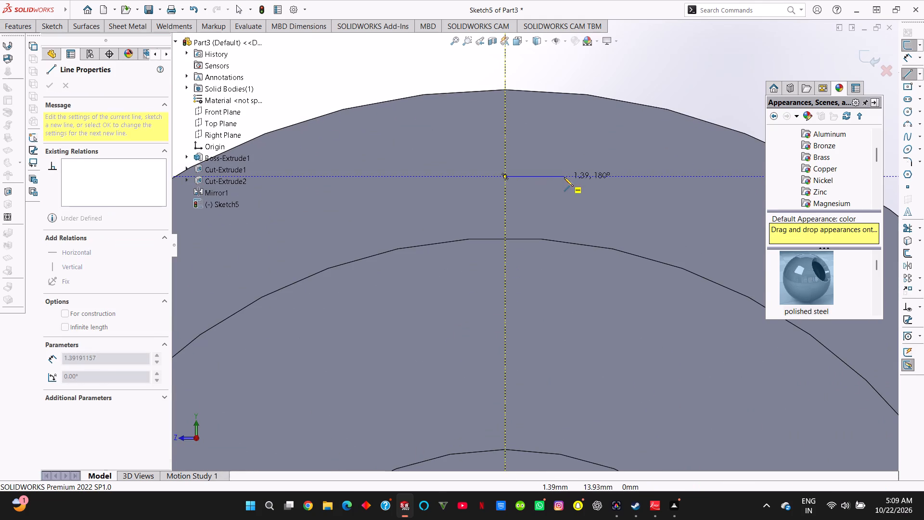
pyautogui.click(564, 177)
pyautogui.press('Escape')
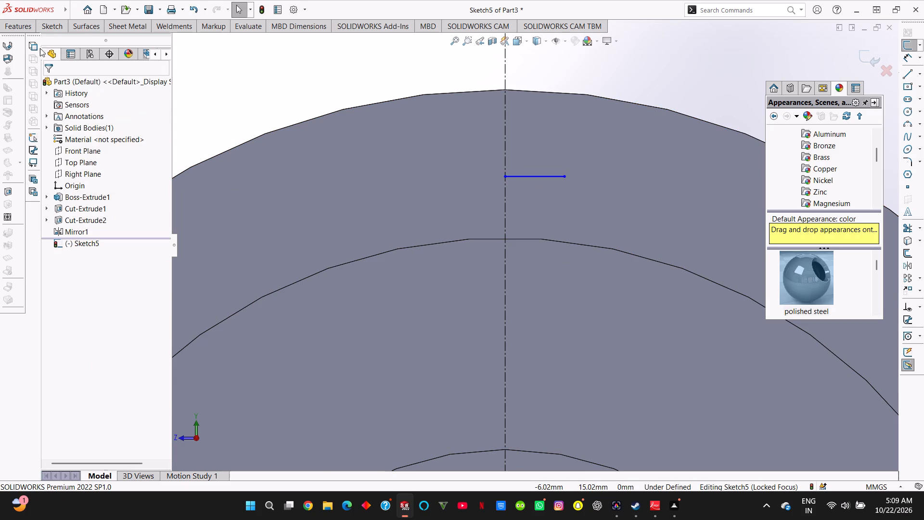
# Dimension the short horizontal line's length and set it to 0.5 mm.
pyautogui.click(42, 30)
pyautogui.click(60, 52)
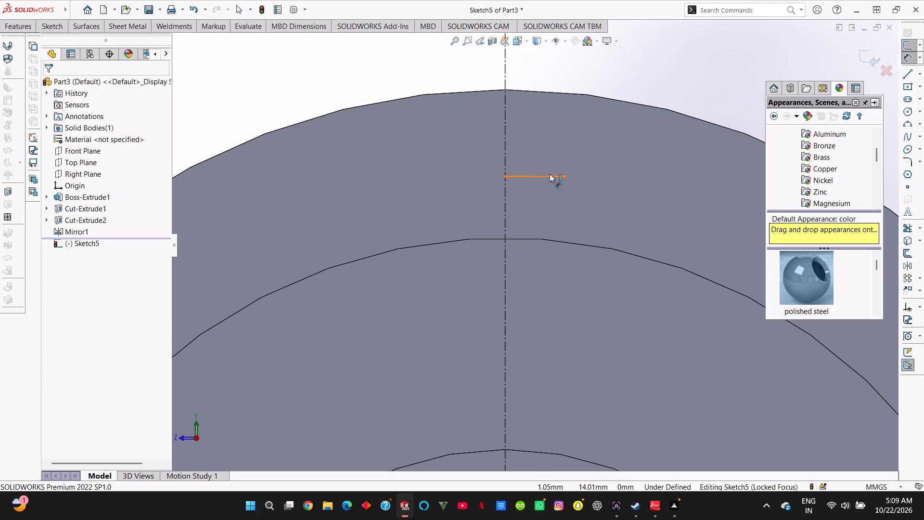
pyautogui.click(550, 174)
pyautogui.click(556, 77)
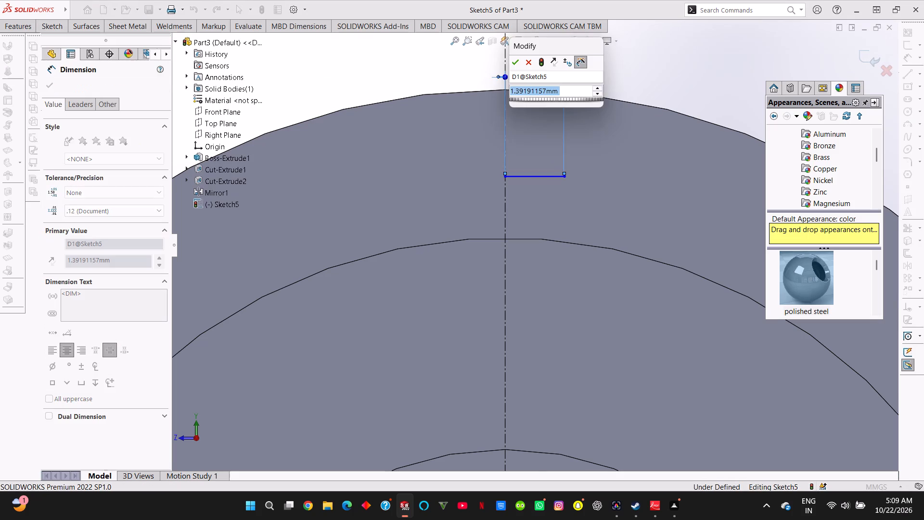
pyautogui.write('0.')
pyautogui.press('5')
pyautogui.press('Return')
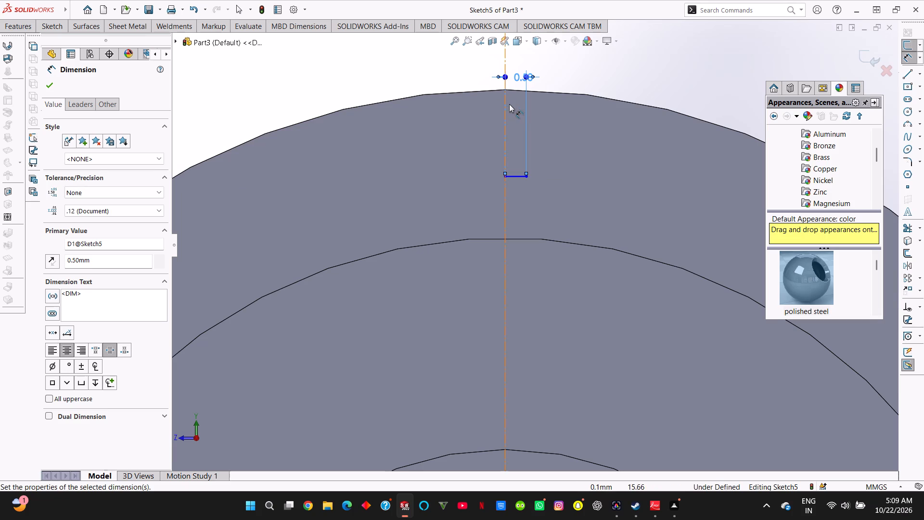
# Dimension the vertical distance from the origin to the short horizontal line and set it to 13.6 mm.
pyautogui.scroll(-2, 509, 104)
pyautogui.click(518, 222)
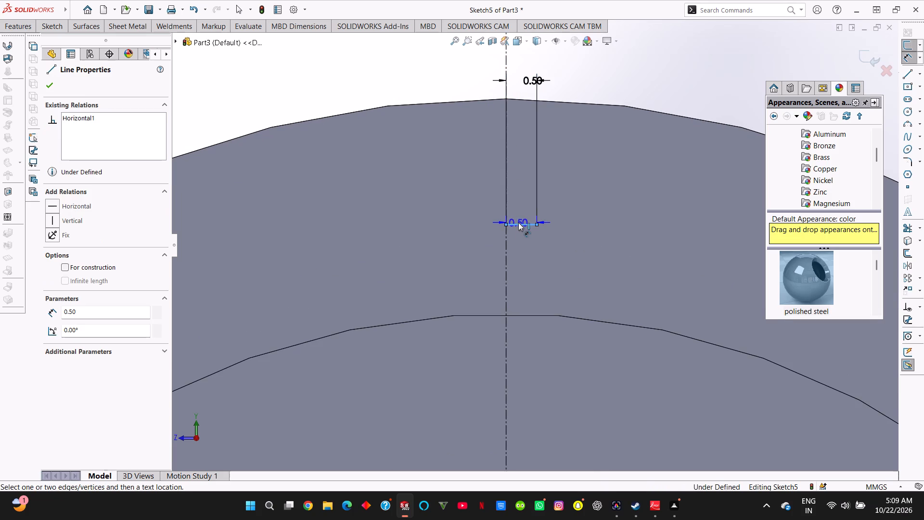
pyautogui.scroll(-5, 526, 254)
pyautogui.scroll(15, 526, 260)
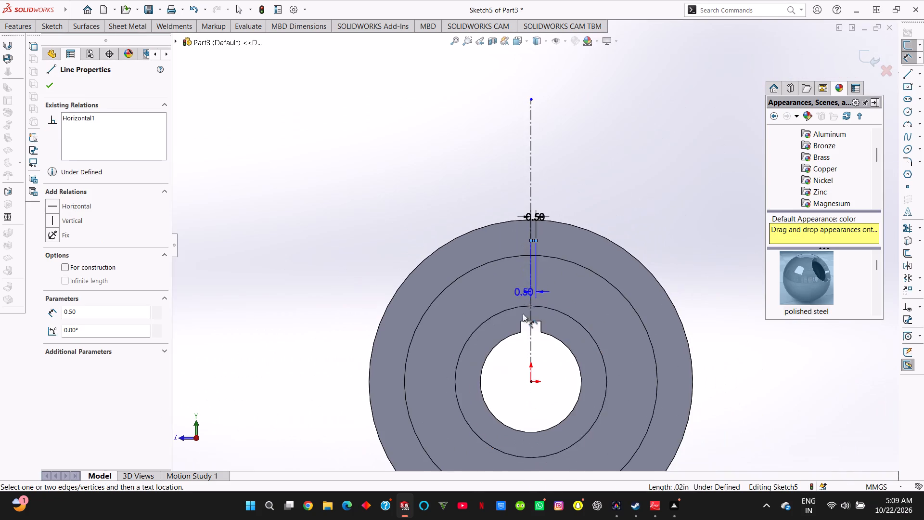
pyautogui.click(530, 381)
pyautogui.click(721, 376)
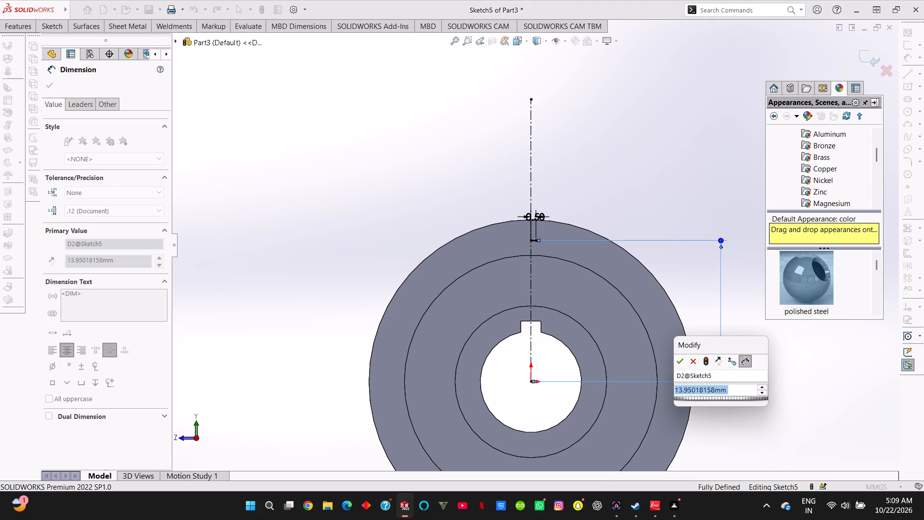
pyautogui.write('13.6')
pyautogui.press('Return')
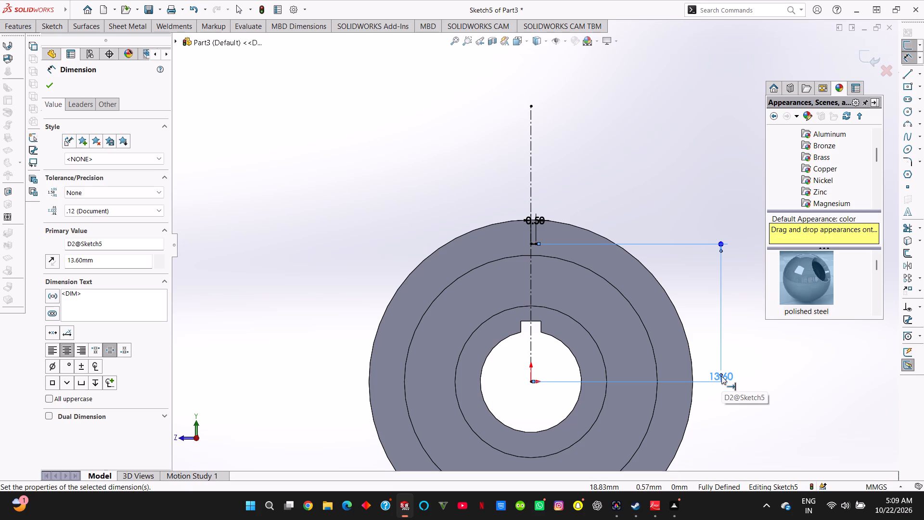
pyautogui.click(47, 88)
# Sketch a 3-point arc of about 4.91 mm radius from the short line's free end to a point above the rim, right of the centerline.
pyautogui.click(59, 30)
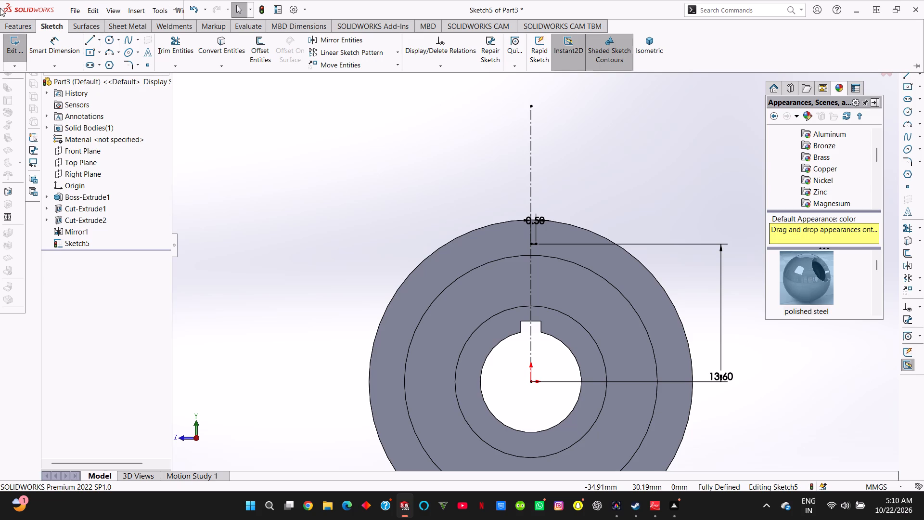
pyautogui.click(108, 49)
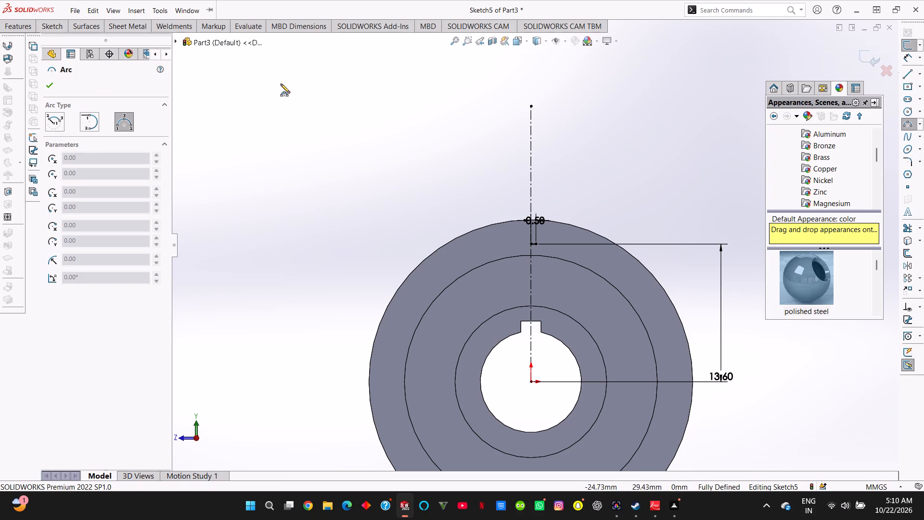
pyautogui.scroll(-4, 529, 231)
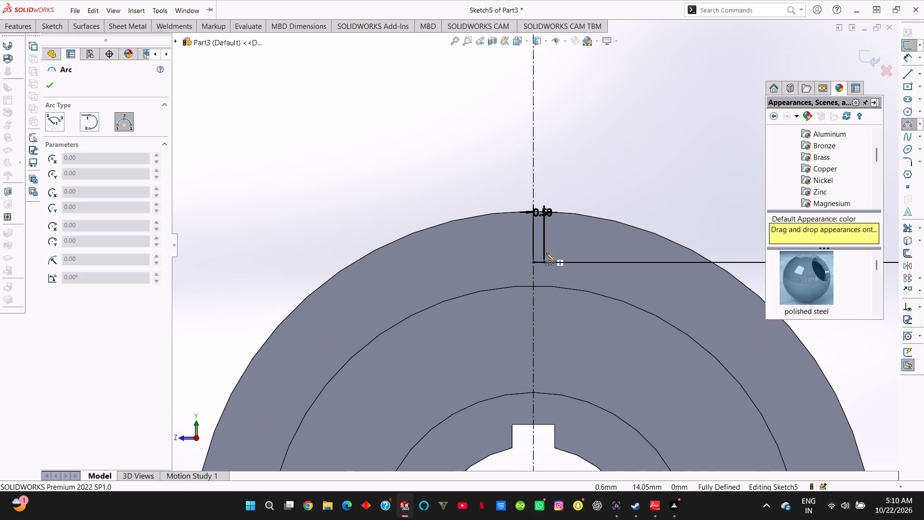
pyautogui.click(543, 262)
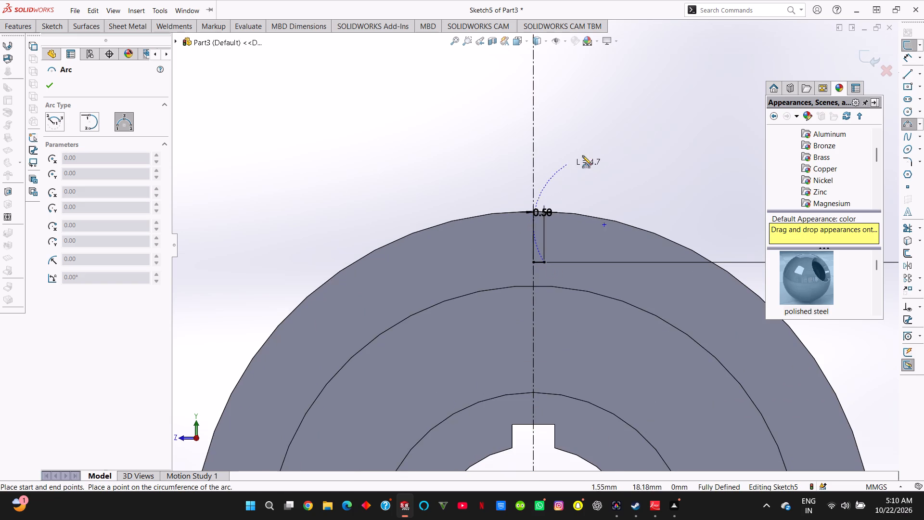
pyautogui.click(634, 145)
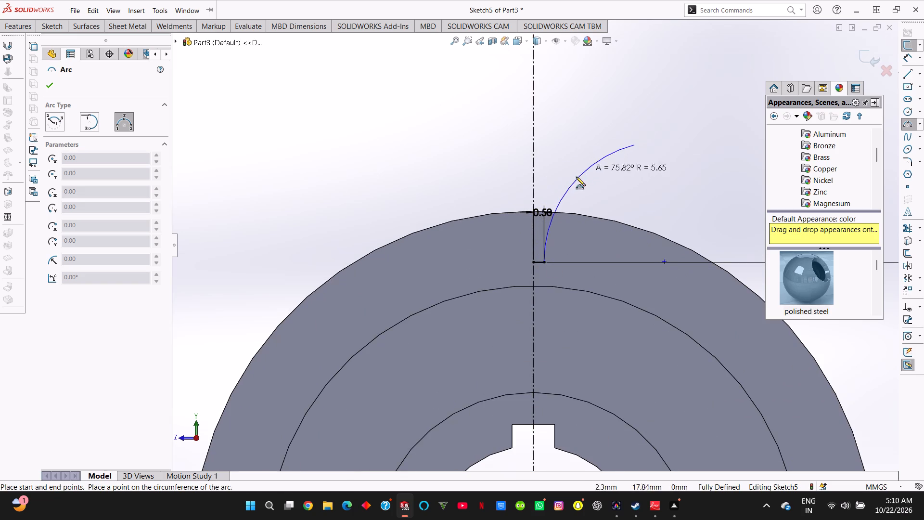
pyautogui.click(569, 182)
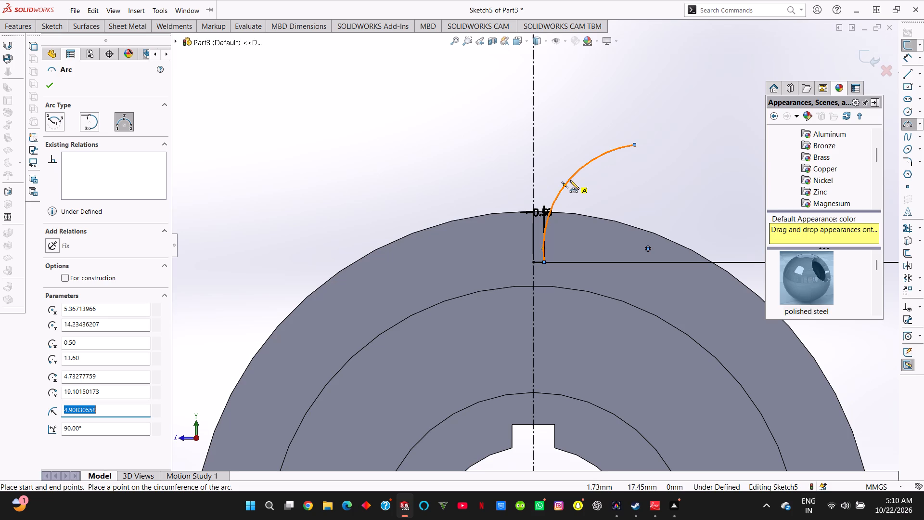
pyautogui.click(51, 84)
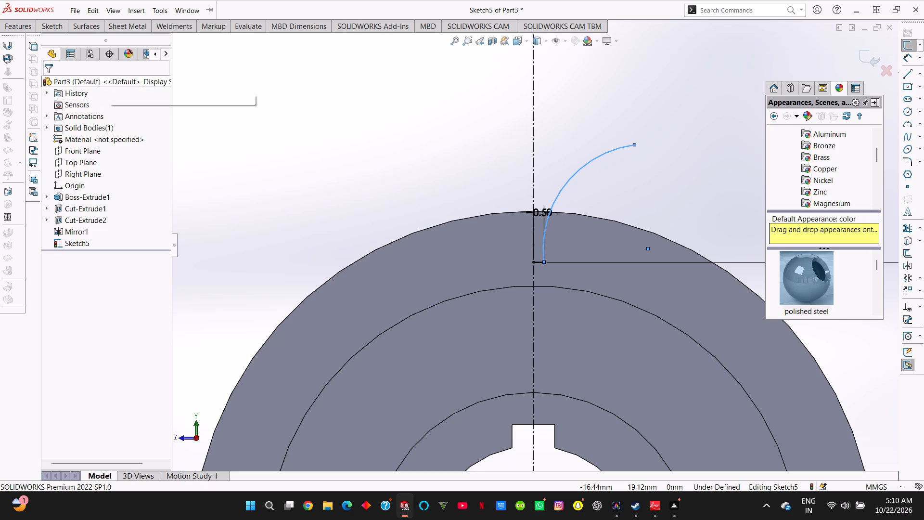
# Dimension the horizontal distance between the arc's two endpoints and set it to 1.58 mm.
pyautogui.click(51, 32)
pyautogui.click(63, 55)
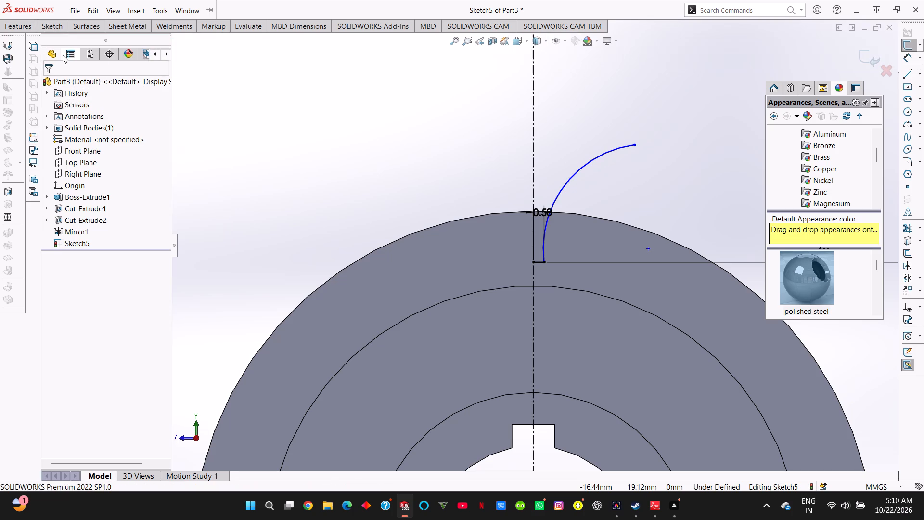
pyautogui.click(636, 145)
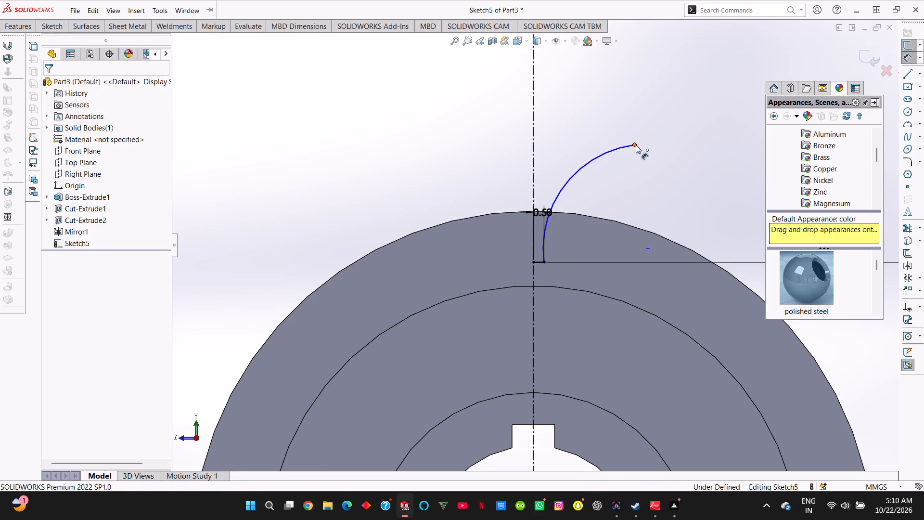
pyautogui.click(545, 262)
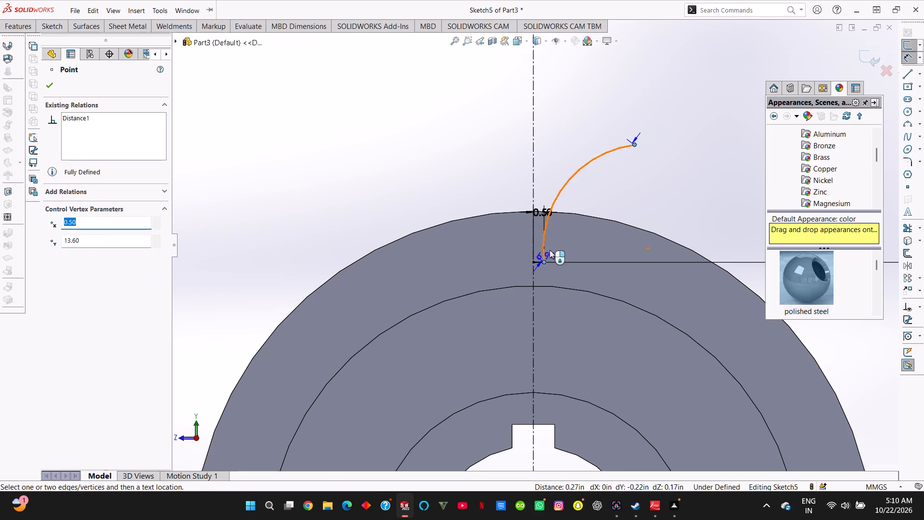
pyautogui.click(563, 117)
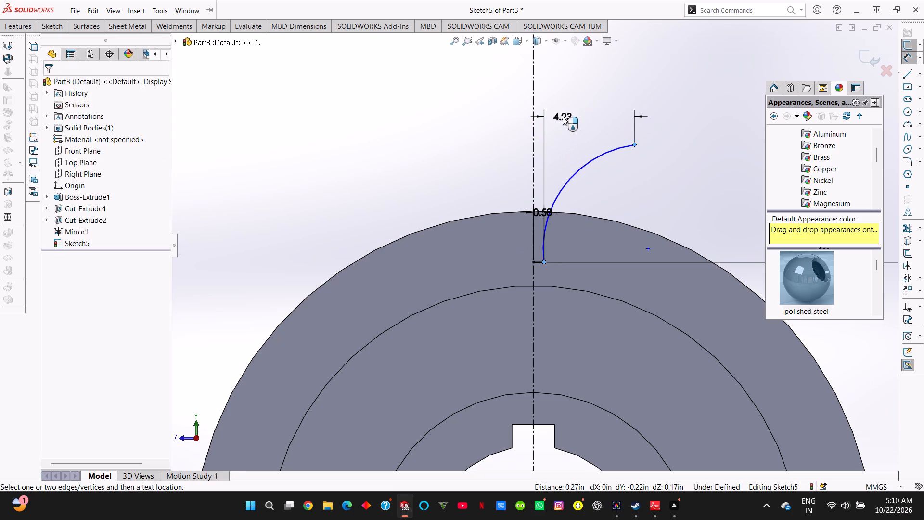
pyautogui.press('1')
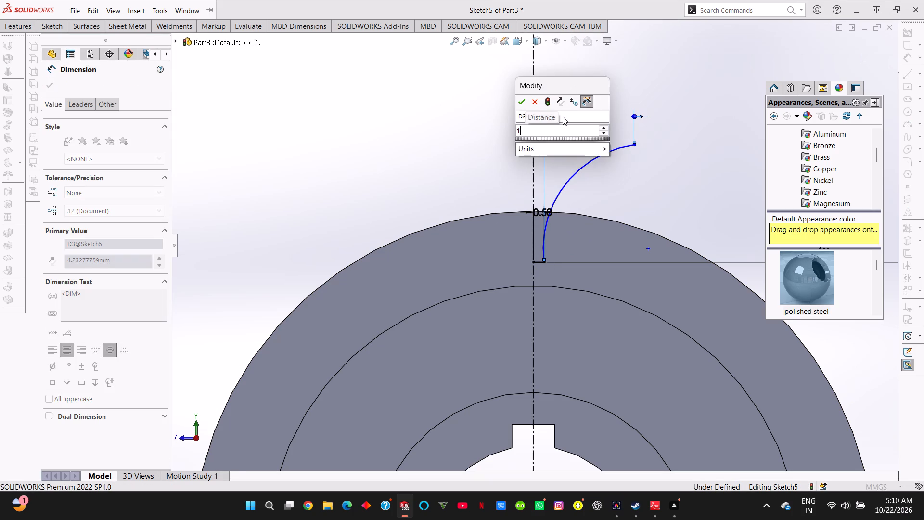
pyautogui.press('.')
pyautogui.press('5')
pyautogui.press('8')
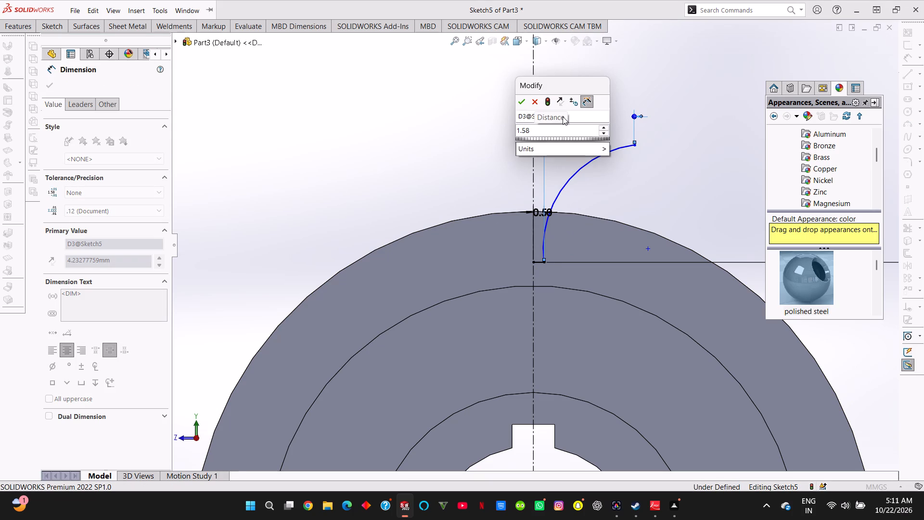
pyautogui.press('Return')
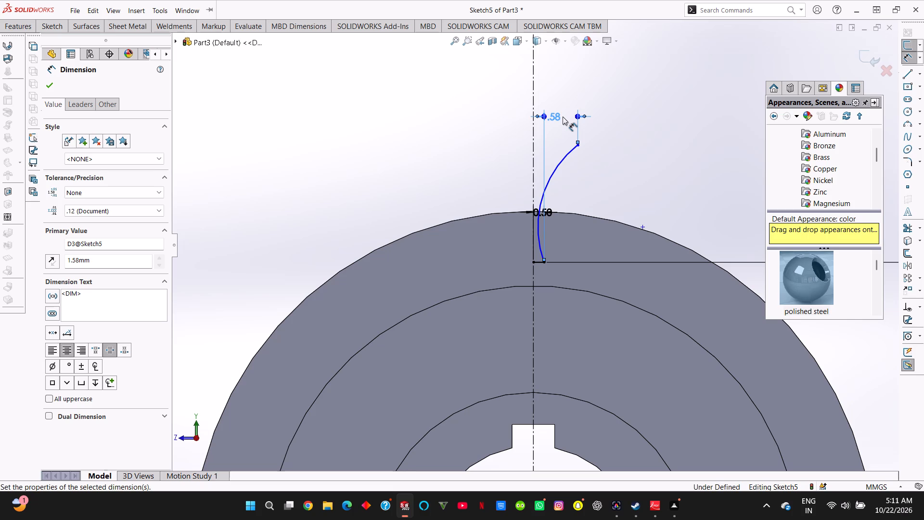
# Dimension the vertical distance between the arc's two endpoints and set it to 3.28 mm.
pyautogui.click(578, 146)
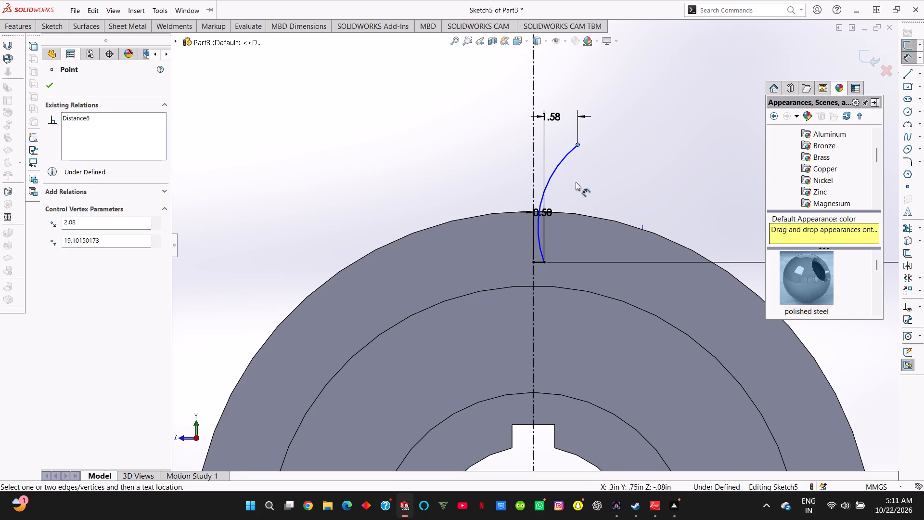
pyautogui.click(545, 262)
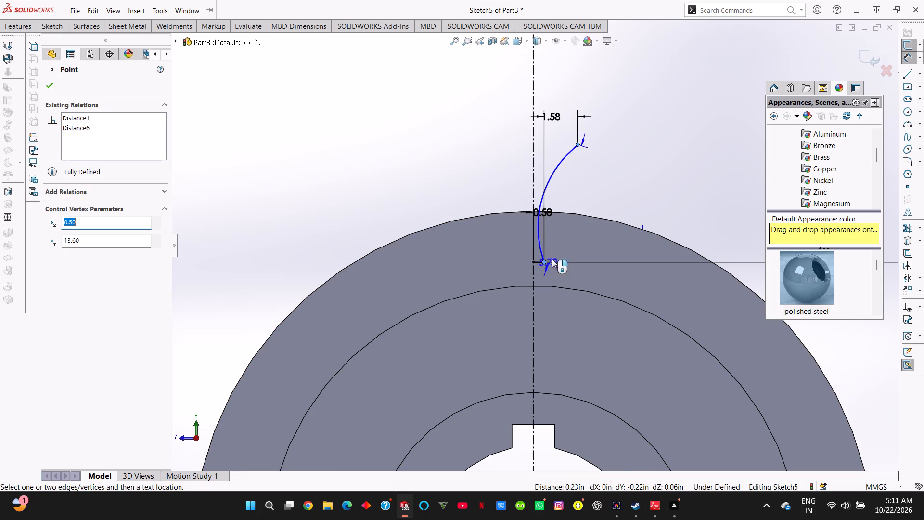
pyautogui.click(648, 178)
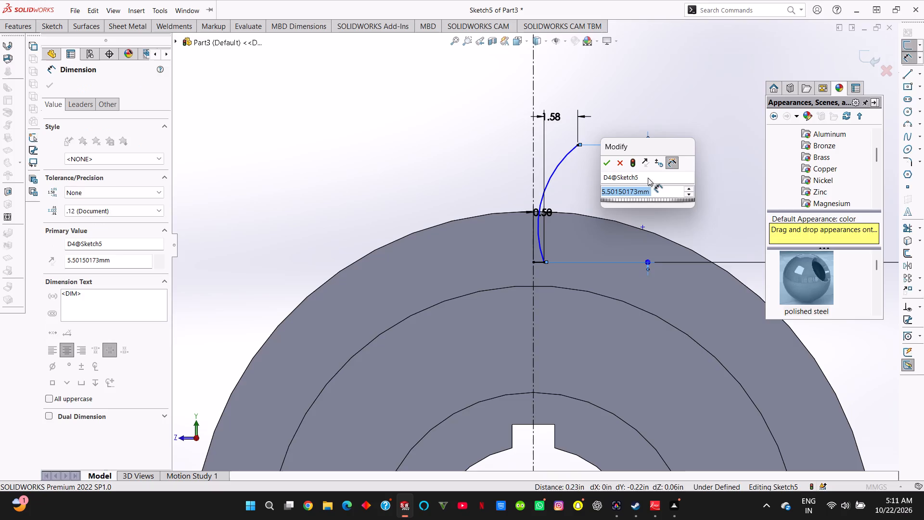
pyautogui.write('3.28')
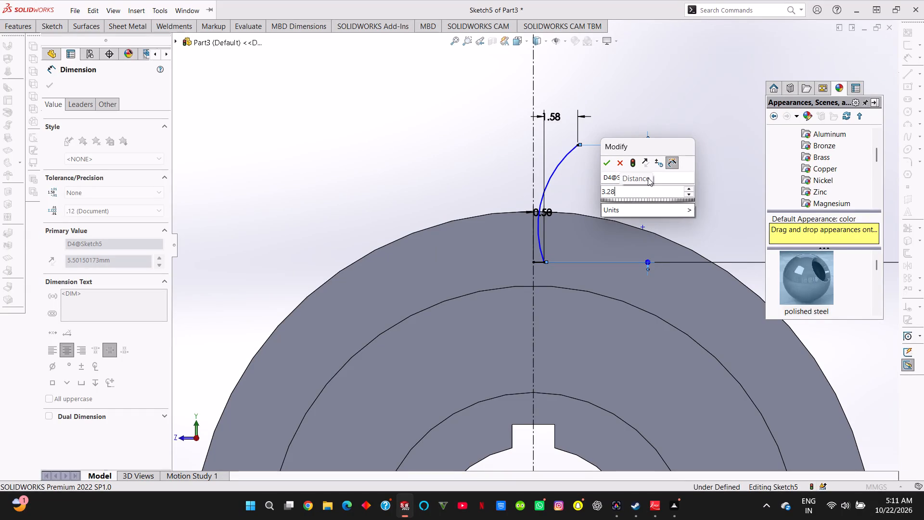
pyautogui.press('Return')
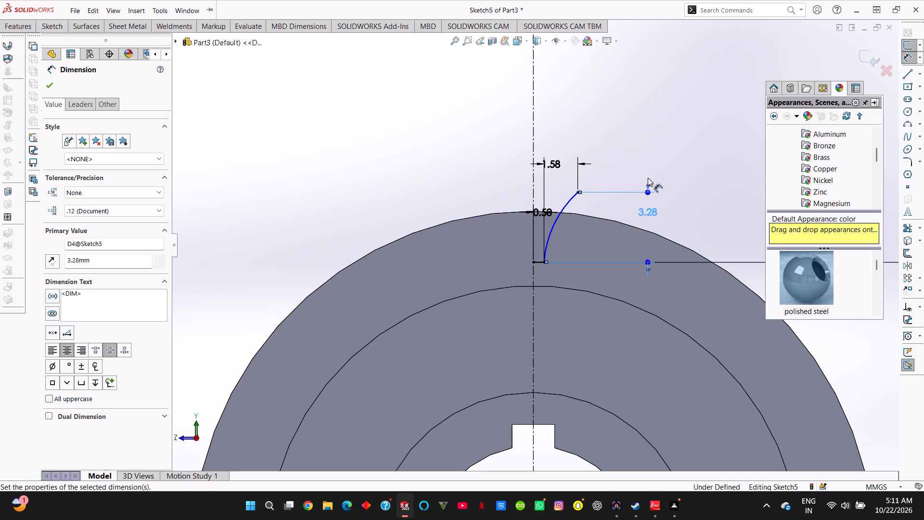
# Dimension the arc's radius and set it to 4.56 mm.
pyautogui.click(559, 214)
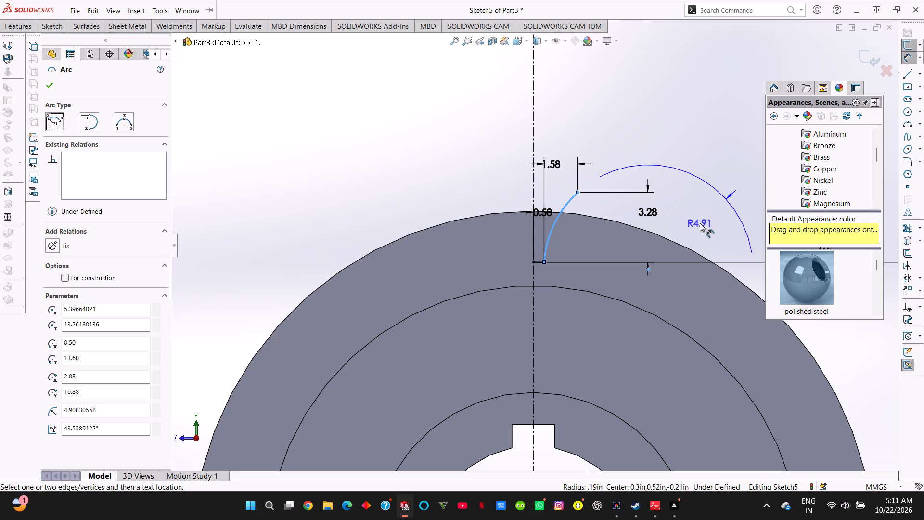
pyautogui.click(700, 223)
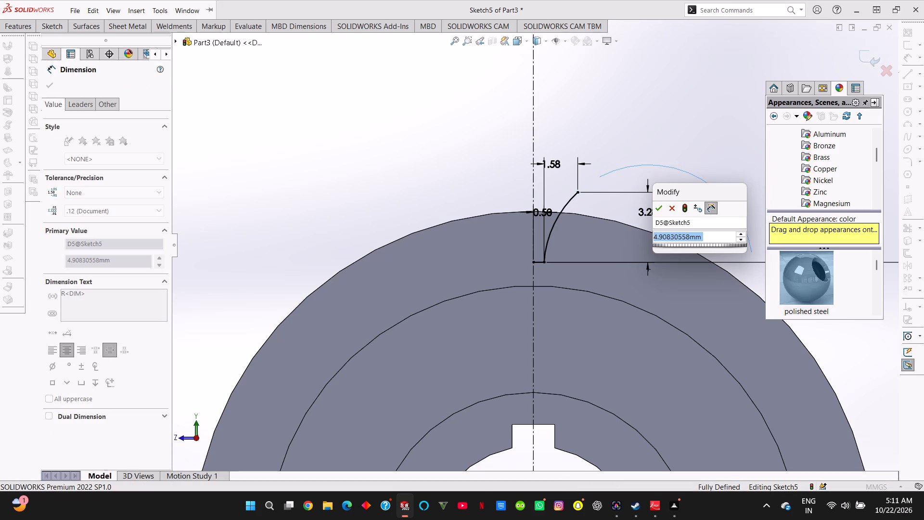
pyautogui.write('4.56')
pyautogui.press('Return')
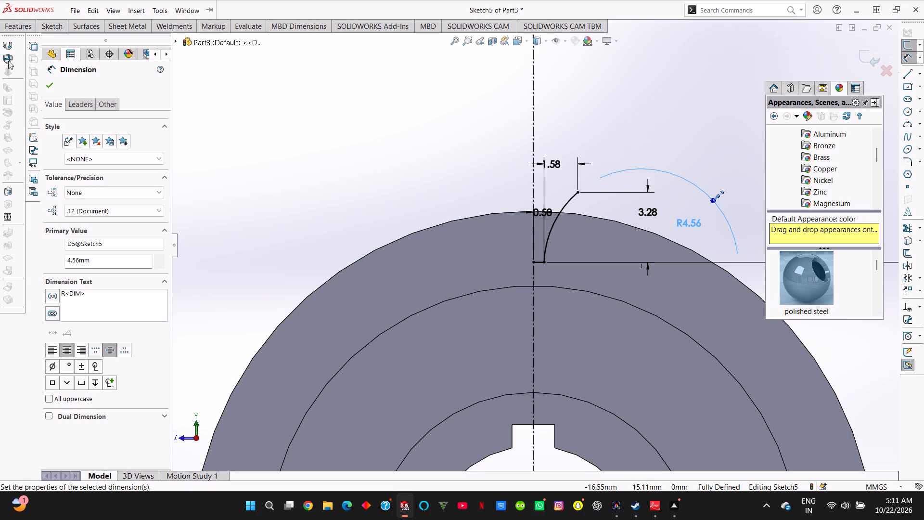
pyautogui.click(53, 82)
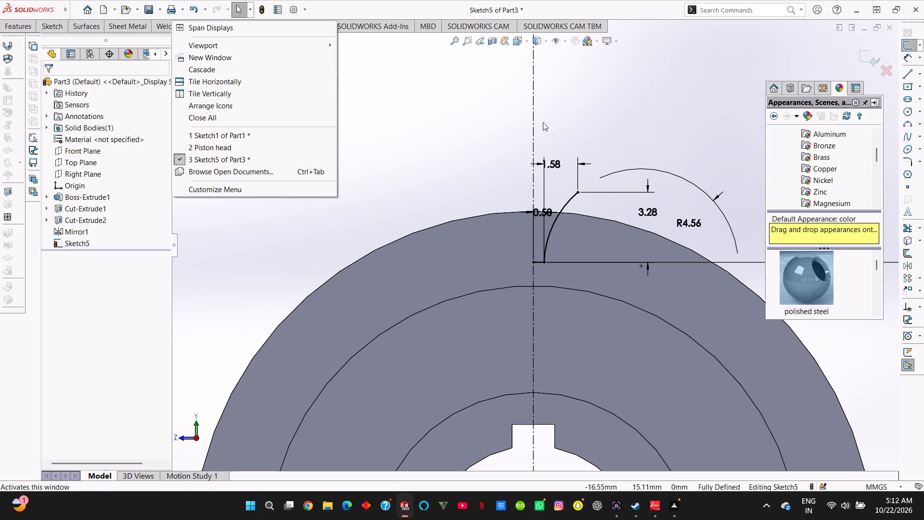
# Mirror the short base line and the arc flank about the vertical centerline, keeping the originals.
pyautogui.click(400, 134)
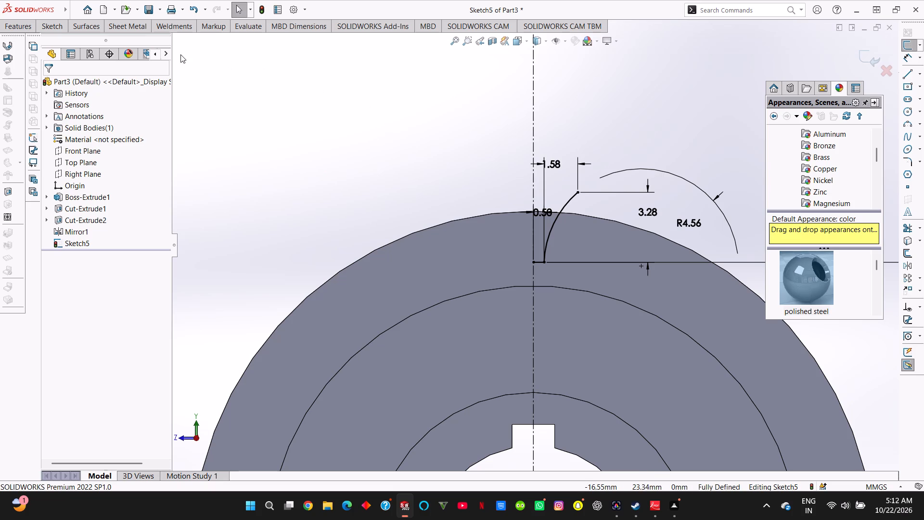
pyautogui.click(66, 25)
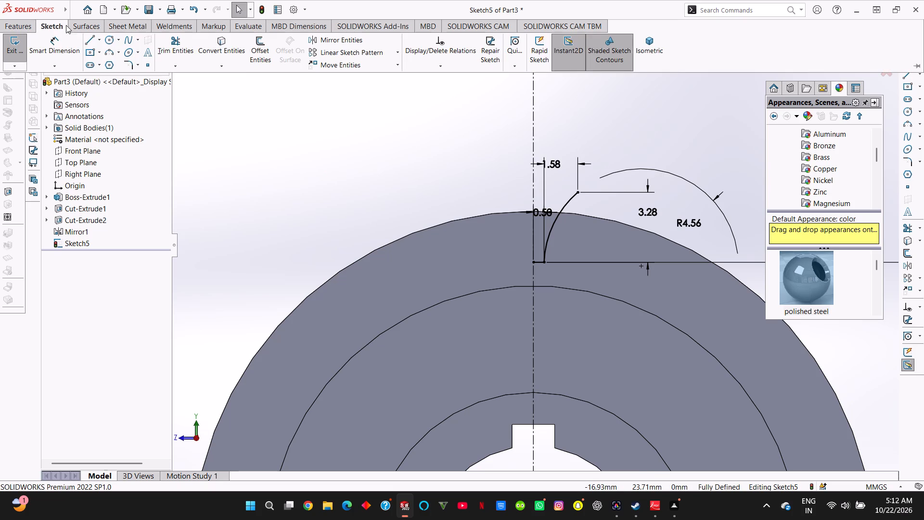
pyautogui.click(325, 40)
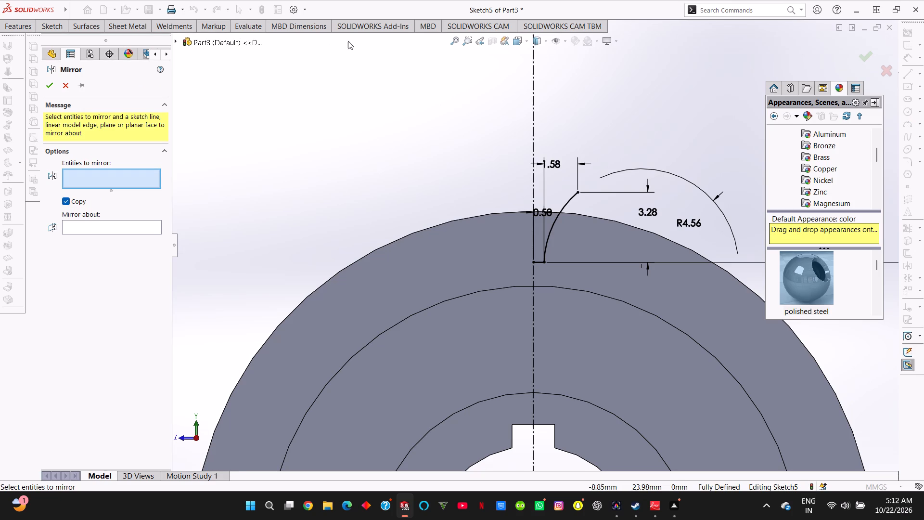
pyautogui.moveTo(487, 162); pyautogui.dragTo(606, 252)
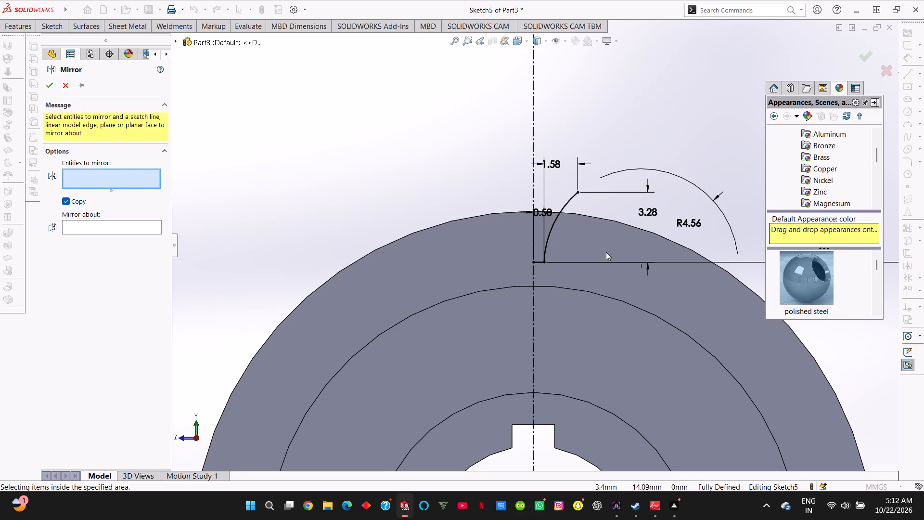
pyautogui.moveTo(493, 152); pyautogui.dragTo(627, 286)
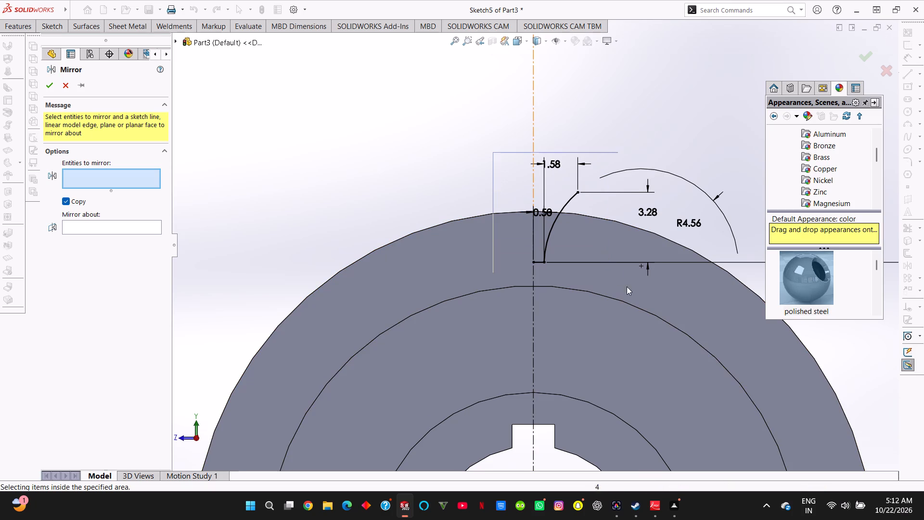
pyautogui.moveTo(627, 286); pyautogui.dragTo(639, 295)
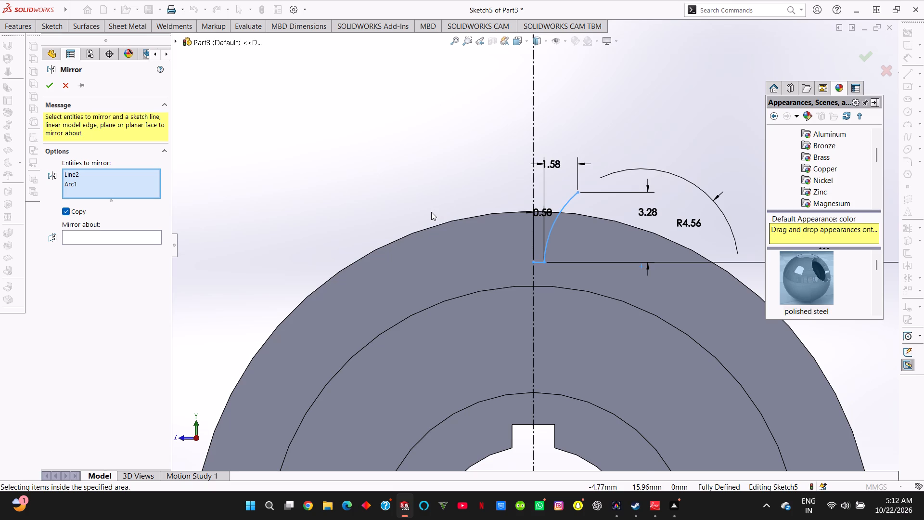
pyautogui.click(109, 234)
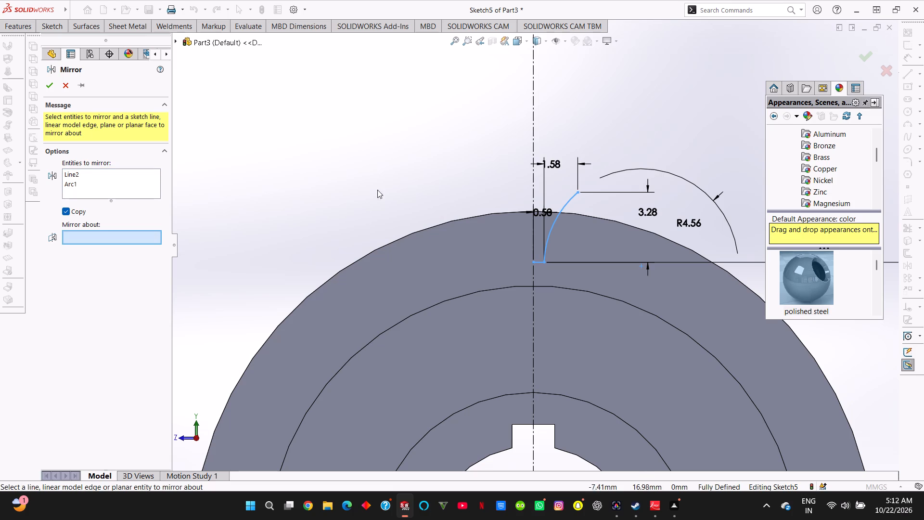
pyautogui.click(534, 185)
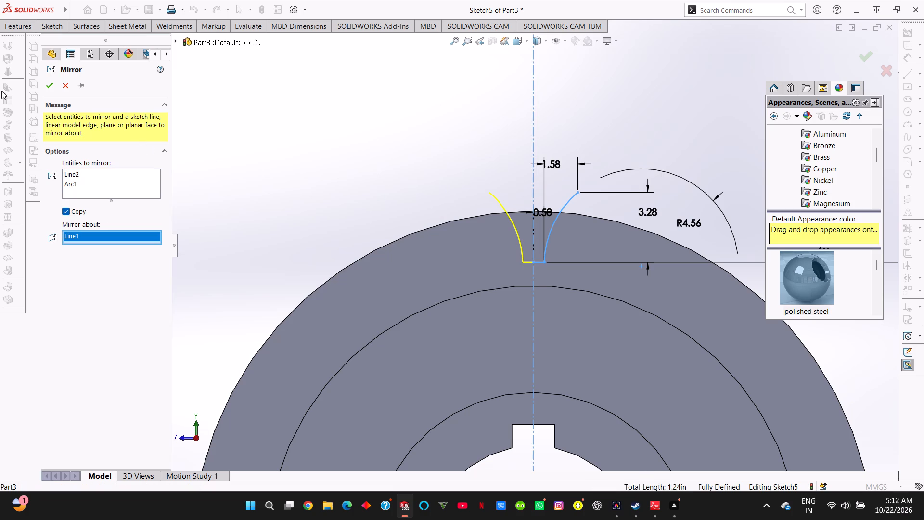
pyautogui.click(48, 82)
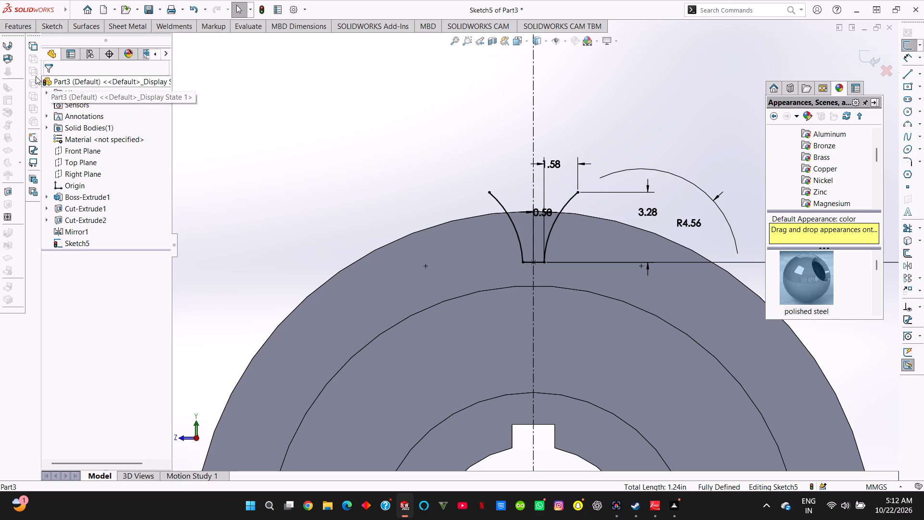
# Sketch a 3-point arc of about 3.8 mm radius joining the upper ends of the two flanks, bulging upward at the centerline.
pyautogui.click(59, 31)
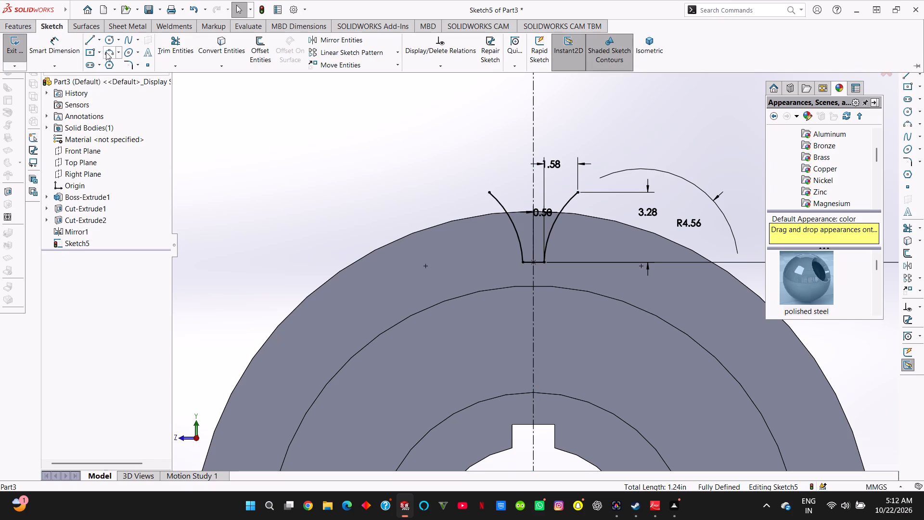
pyautogui.click(106, 52)
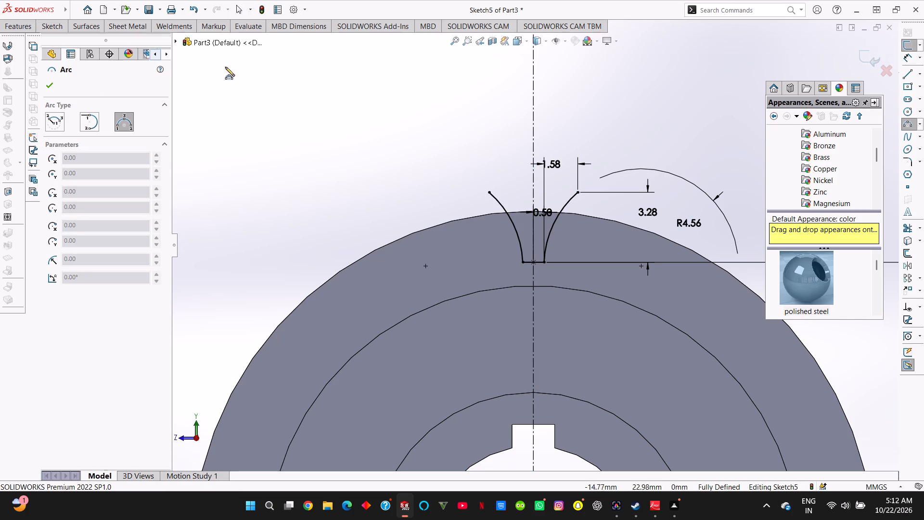
pyautogui.click(491, 193)
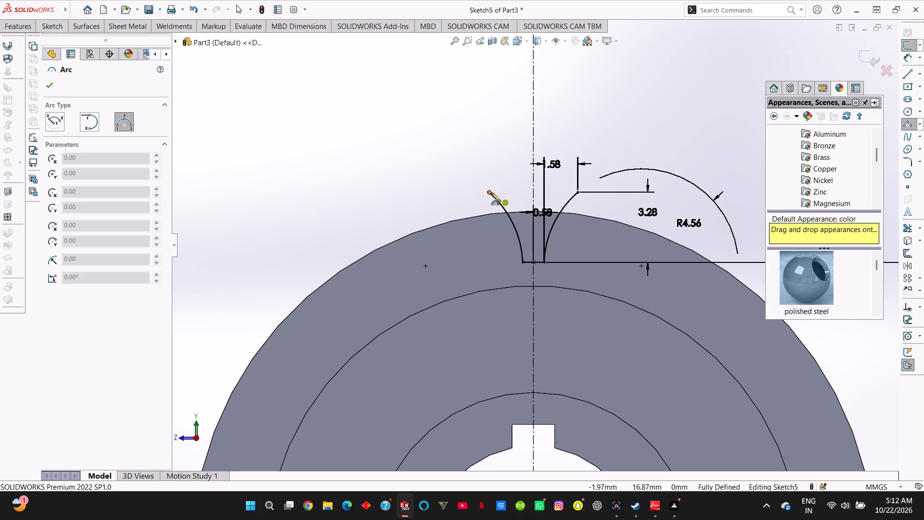
pyautogui.click(577, 193)
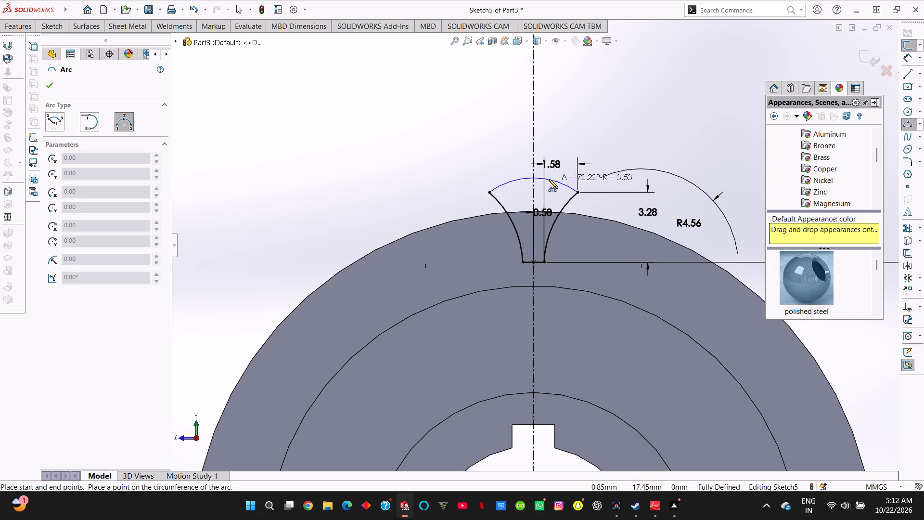
pyautogui.click(532, 179)
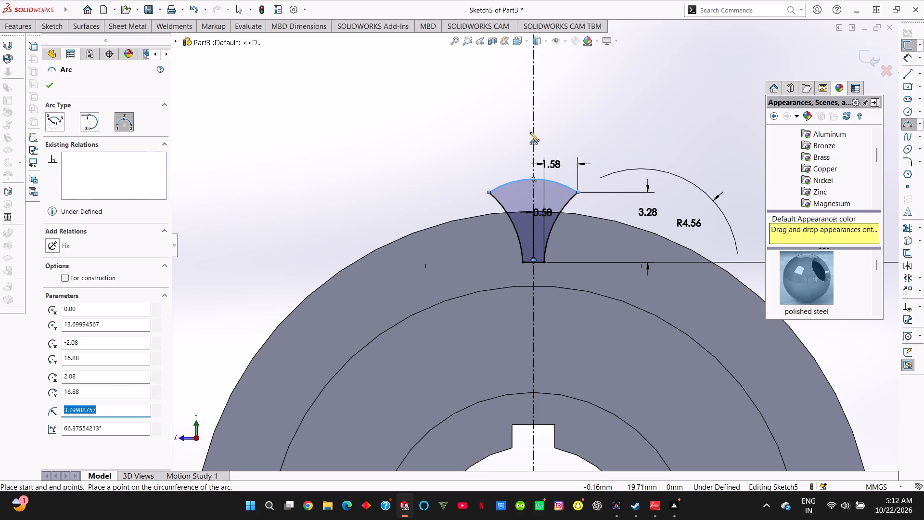
pyautogui.press('Escape')
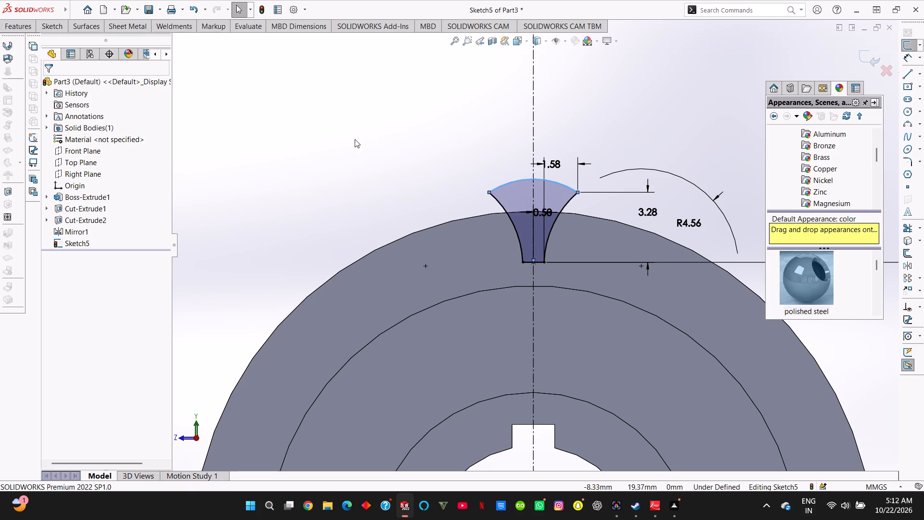
pyautogui.press('Escape')
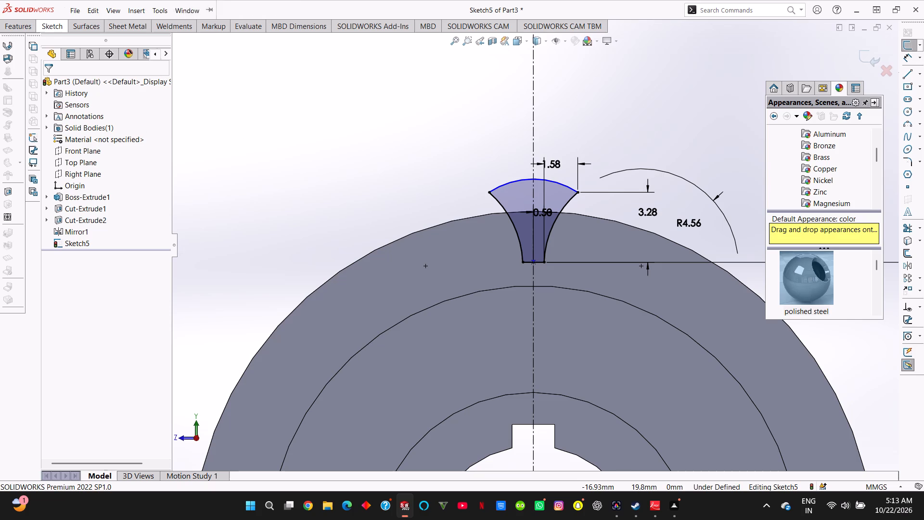
# Dimension the radius of the top closing arc and set it to 18 mm.
pyautogui.click(56, 29)
pyautogui.click(60, 44)
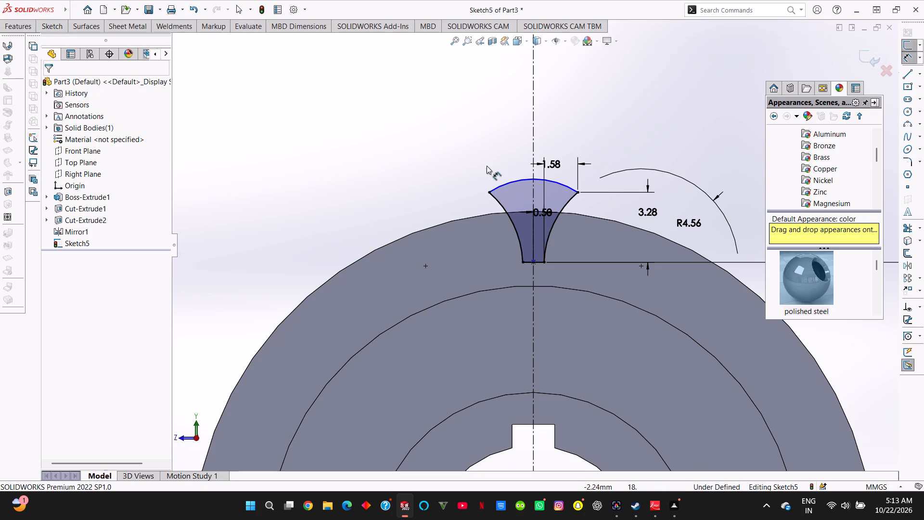
pyautogui.click(513, 181)
pyautogui.click(482, 136)
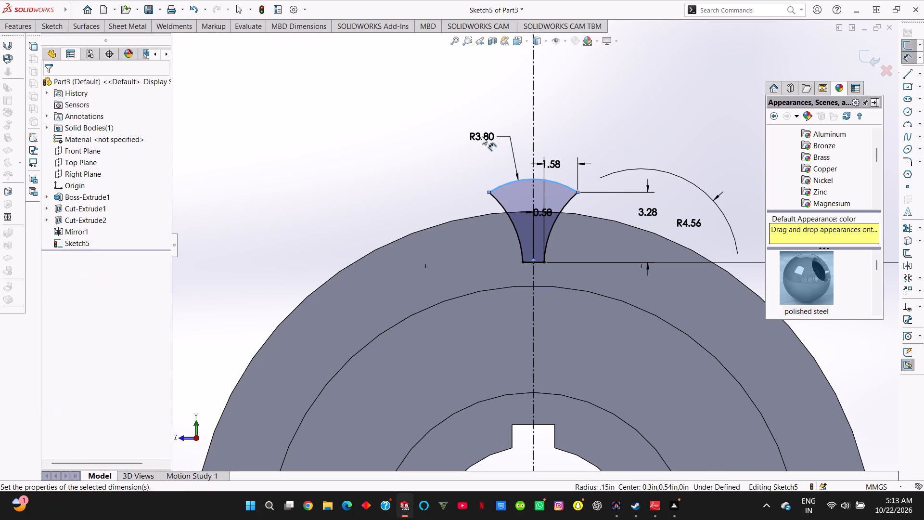
pyautogui.write('18')
pyautogui.press('Return')
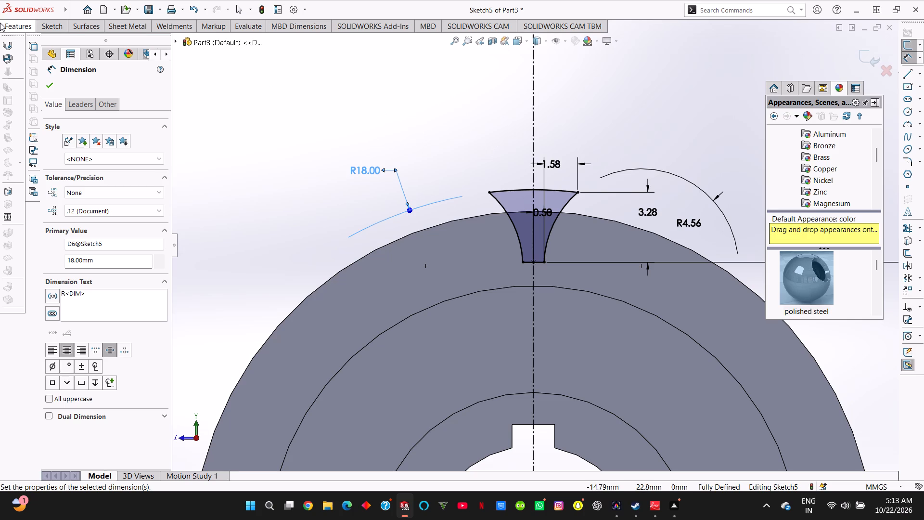
pyautogui.click(52, 92)
# Apply 0.3 mm sketch fillets to both bottom corners of the tooth-gap profile, accepting removal of conflicting relations.
pyautogui.click(51, 30)
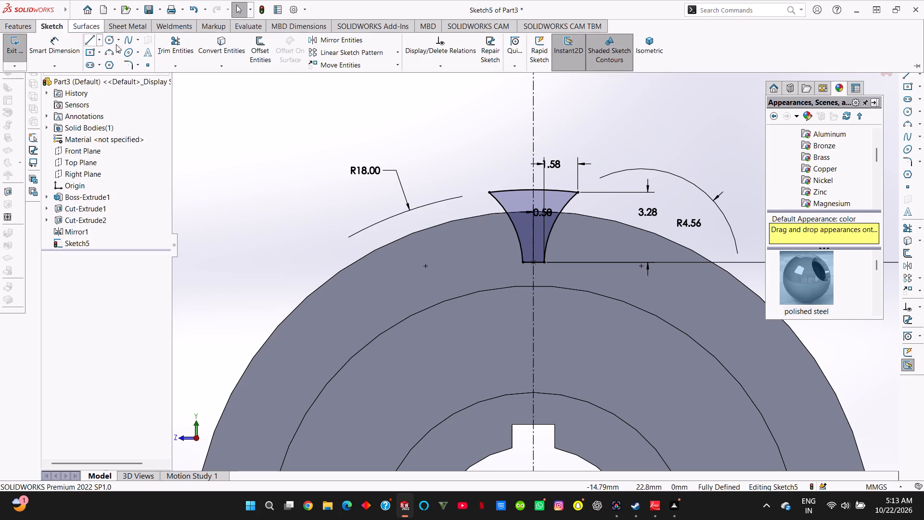
pyautogui.click(126, 61)
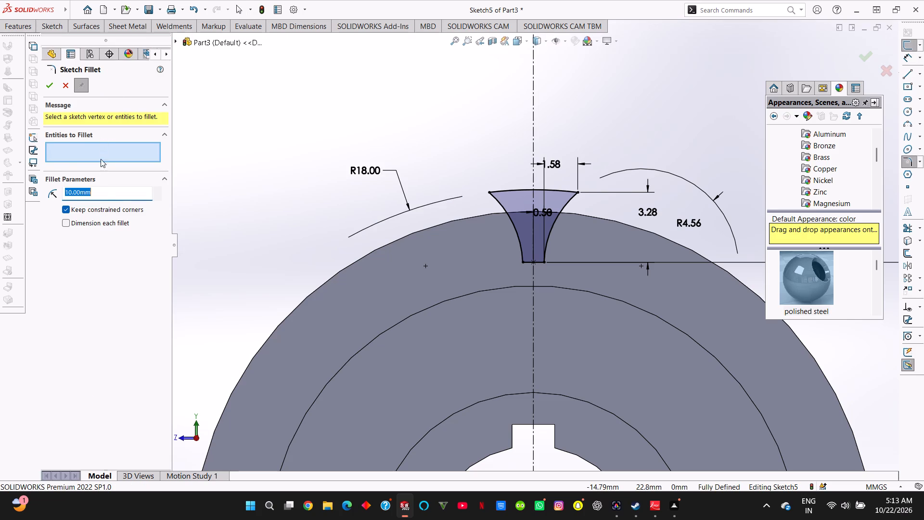
pyautogui.write('0.3')
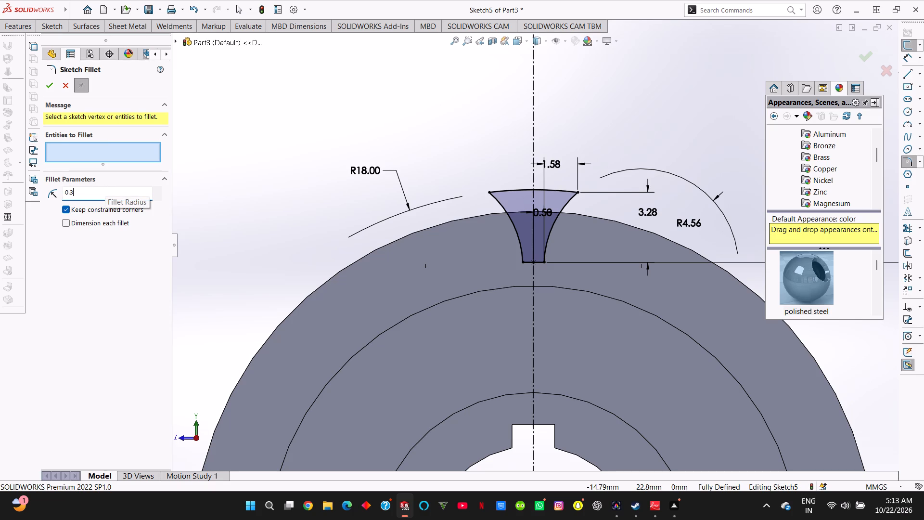
pyautogui.scroll(-4, 536, 264)
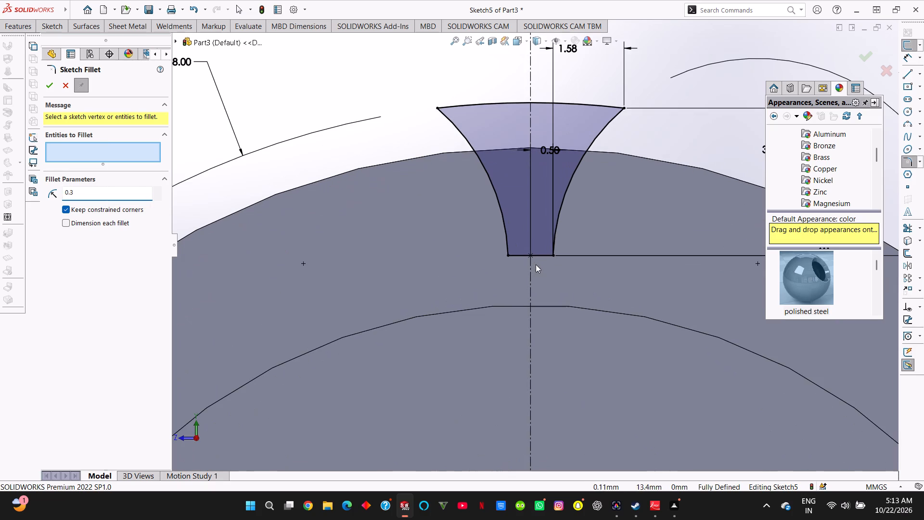
pyautogui.moveTo(479, 231); pyautogui.dragTo(521, 274)
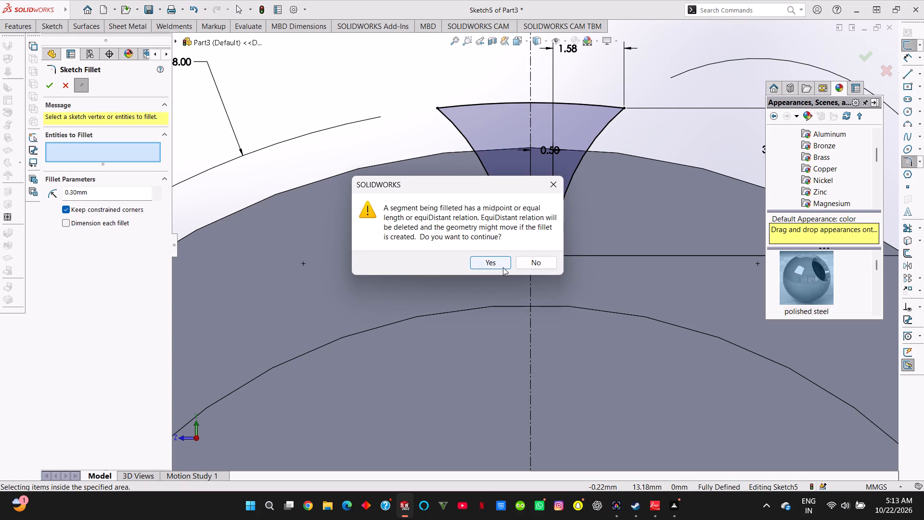
pyautogui.click(503, 267)
pyautogui.moveTo(571, 275); pyautogui.dragTo(554, 263)
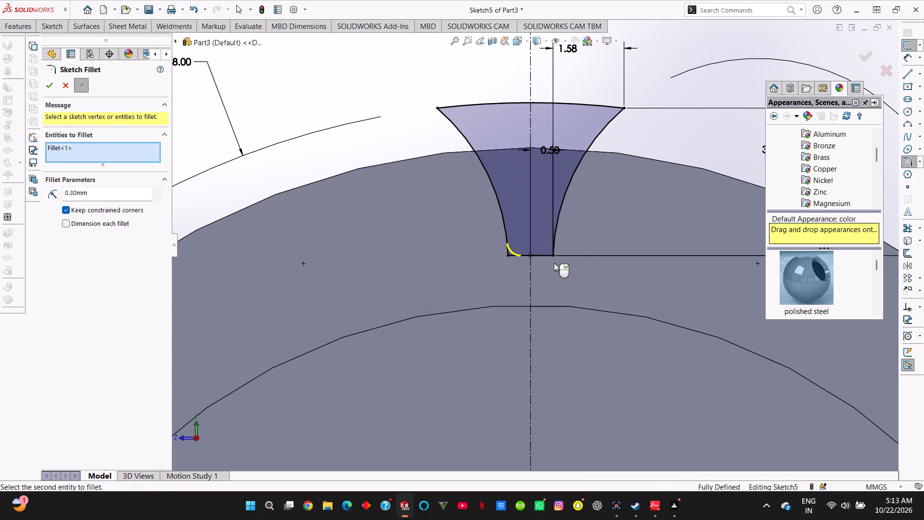
pyautogui.moveTo(554, 263); pyautogui.dragTo(542, 245)
pyautogui.click(493, 265)
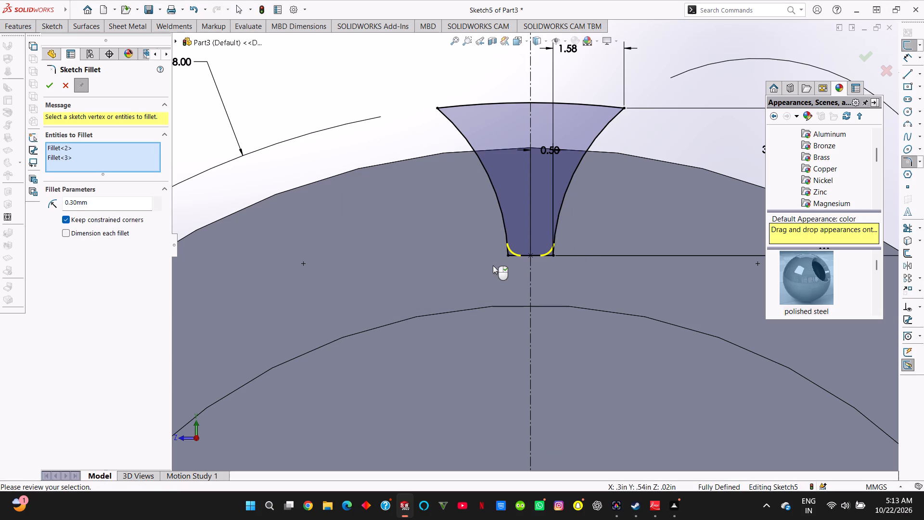
pyautogui.click(50, 85)
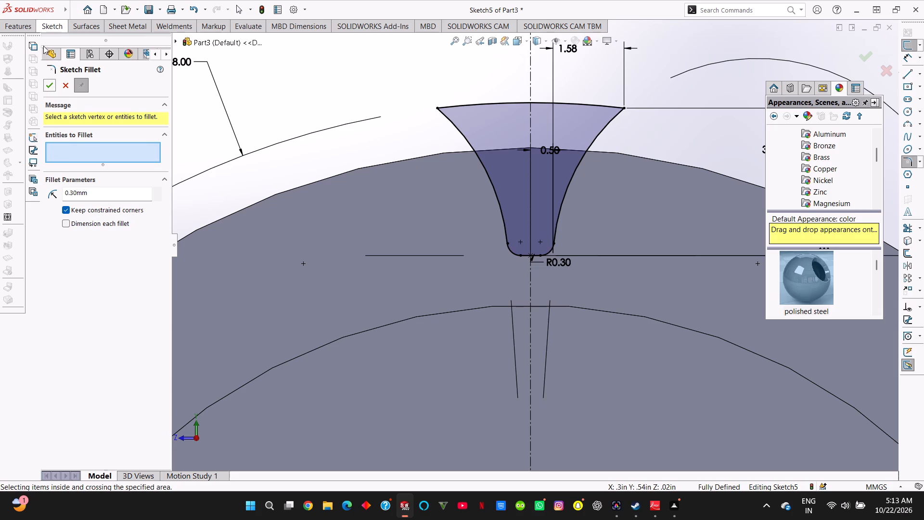
pyautogui.click(50, 85)
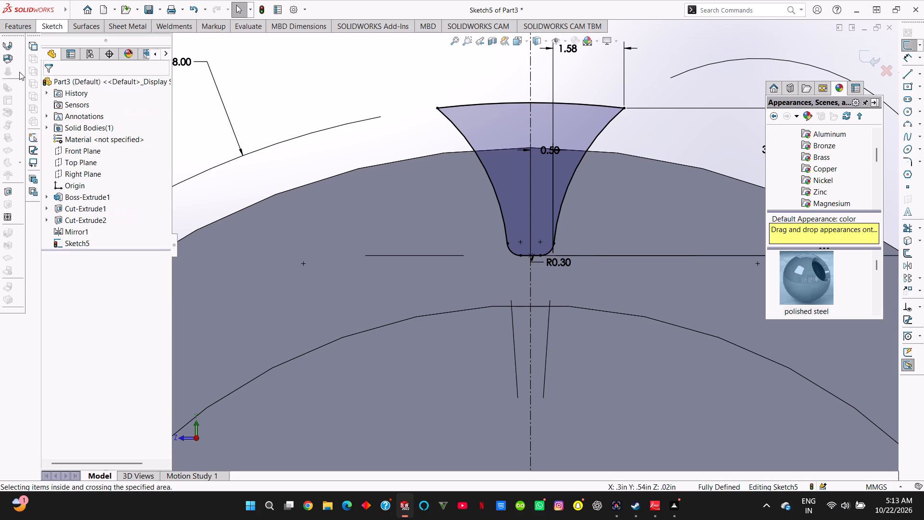
# Cut-extrude the tooth-gap profile through the gear rim, using Through All in both directions.
pyautogui.click(12, 25)
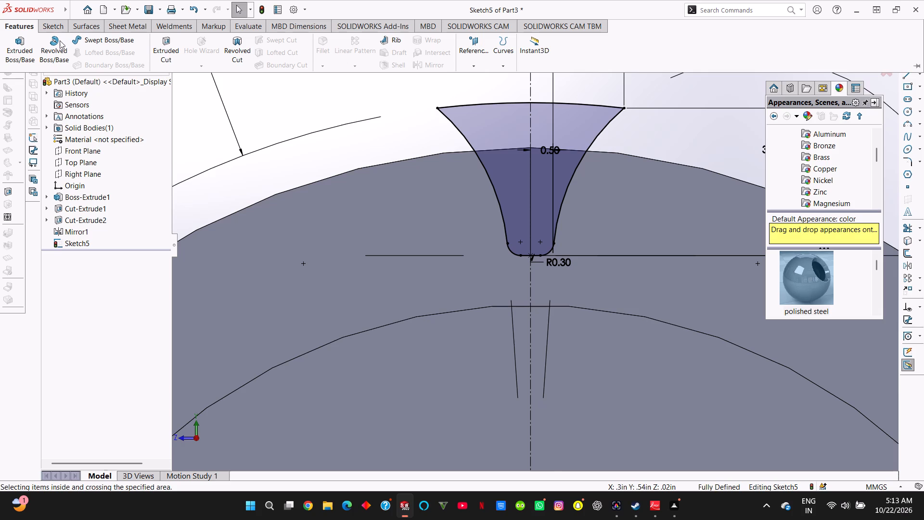
pyautogui.click(159, 51)
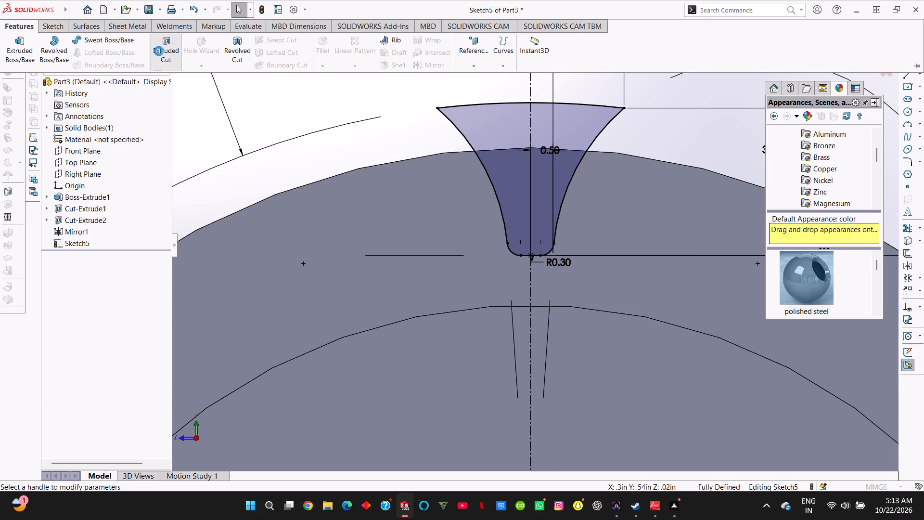
pyautogui.scroll(4, 390, 201)
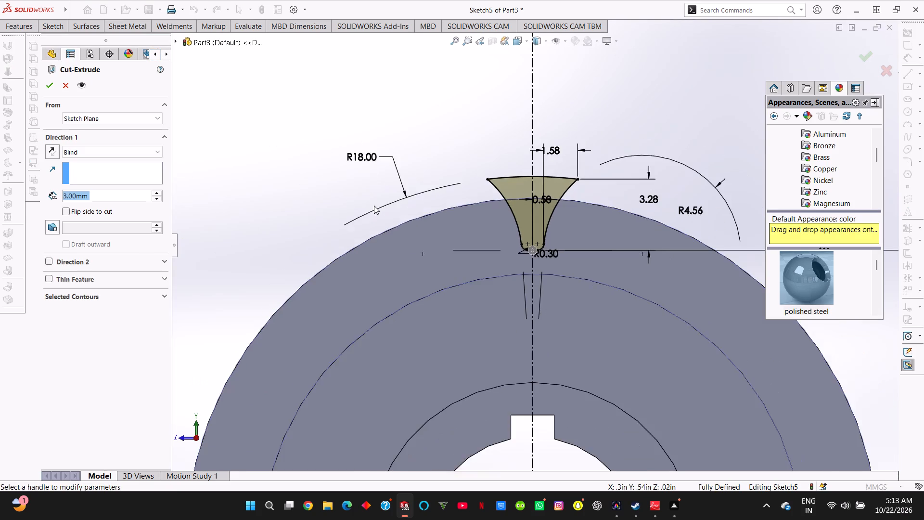
pyautogui.scroll(1, 374, 206)
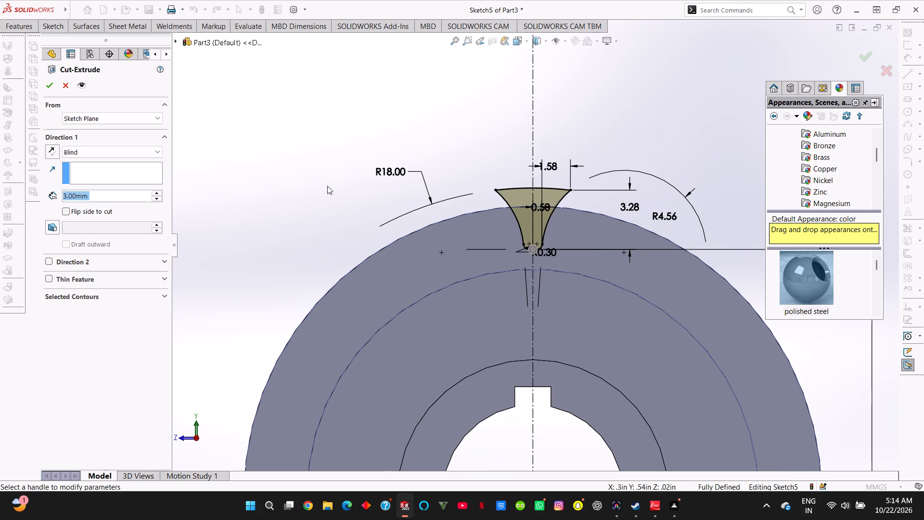
pyautogui.click(109, 151)
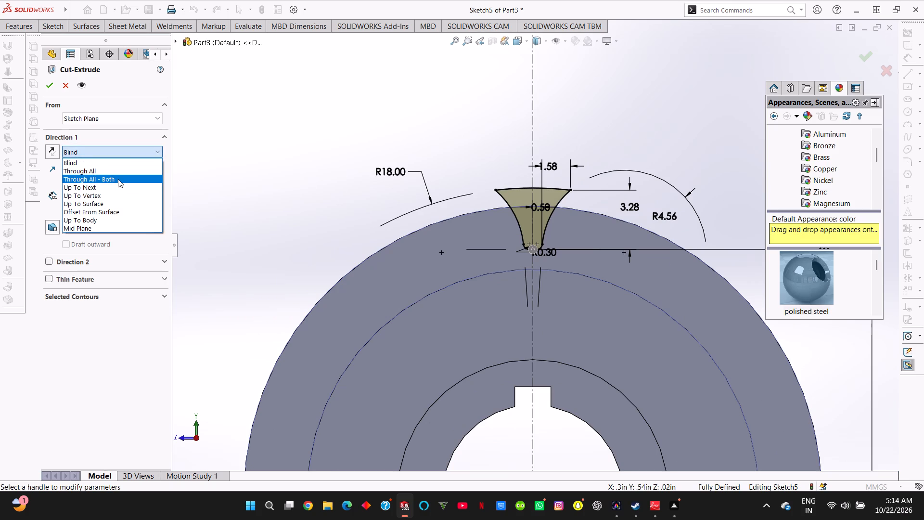
pyautogui.click(118, 179)
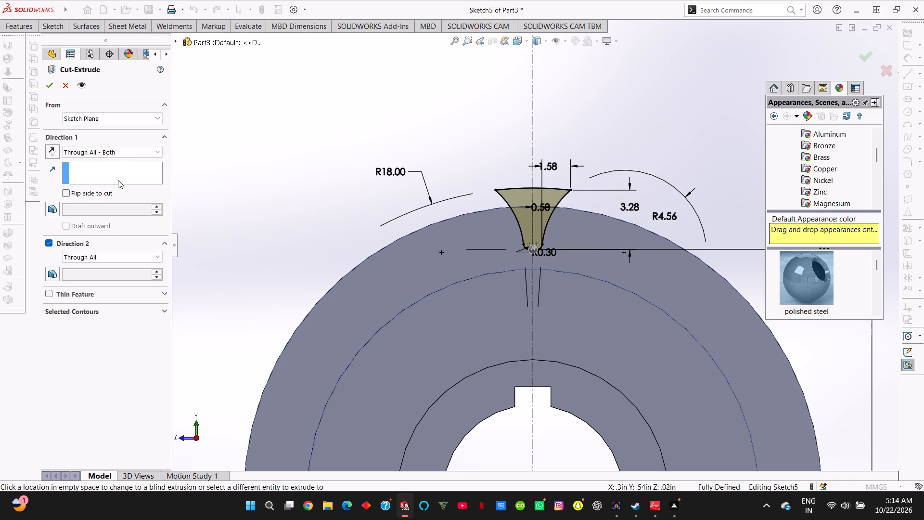
pyautogui.click(123, 156)
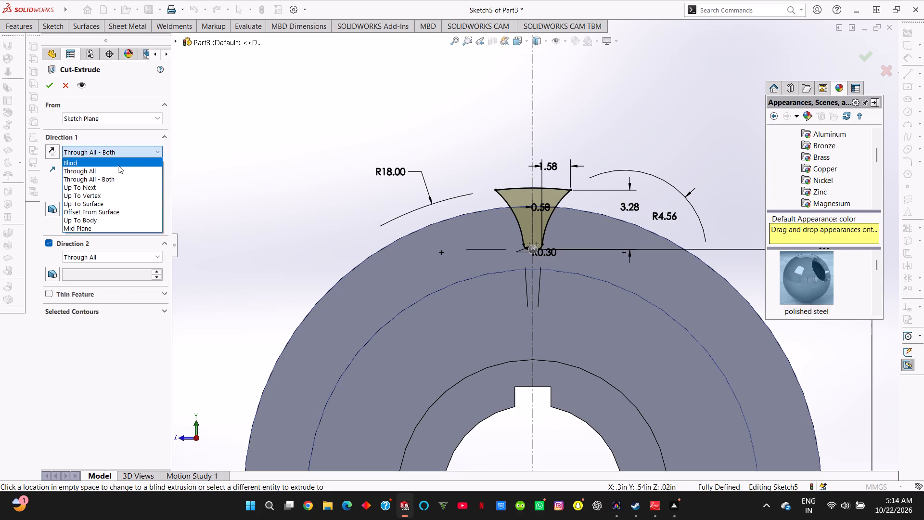
pyautogui.click(121, 171)
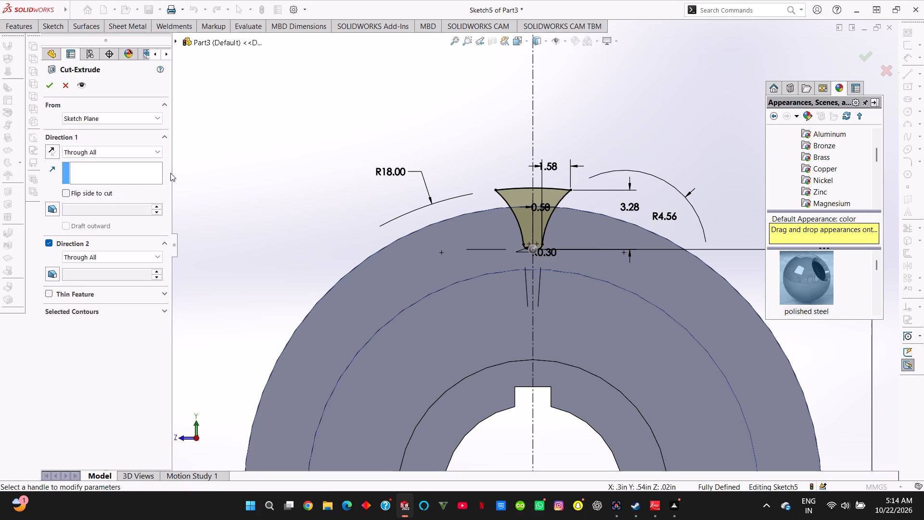
pyautogui.click(48, 89)
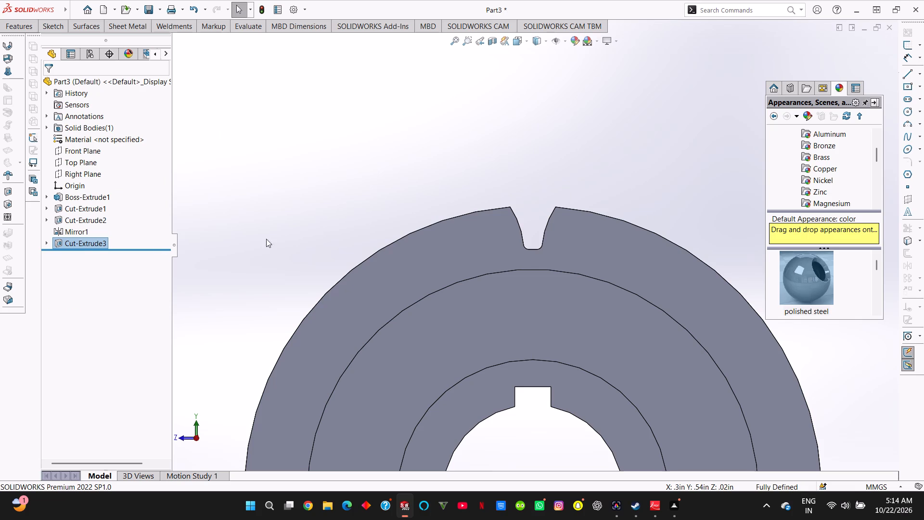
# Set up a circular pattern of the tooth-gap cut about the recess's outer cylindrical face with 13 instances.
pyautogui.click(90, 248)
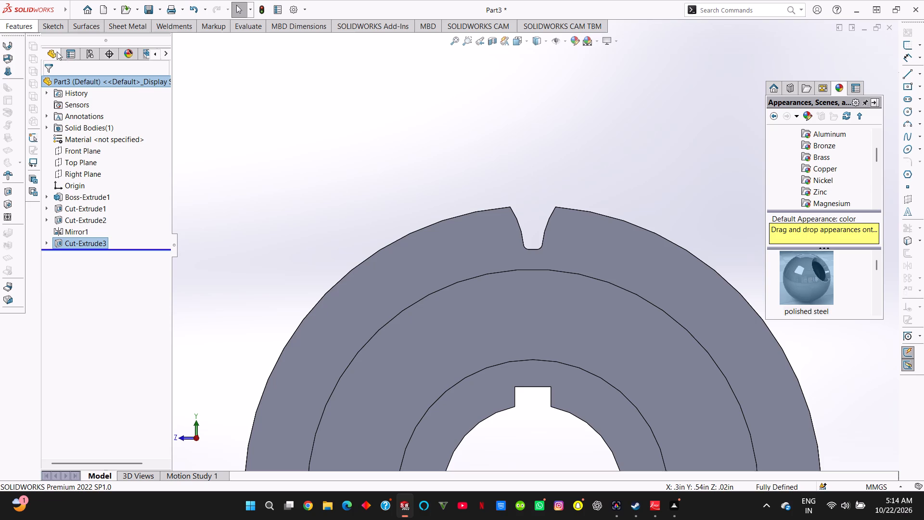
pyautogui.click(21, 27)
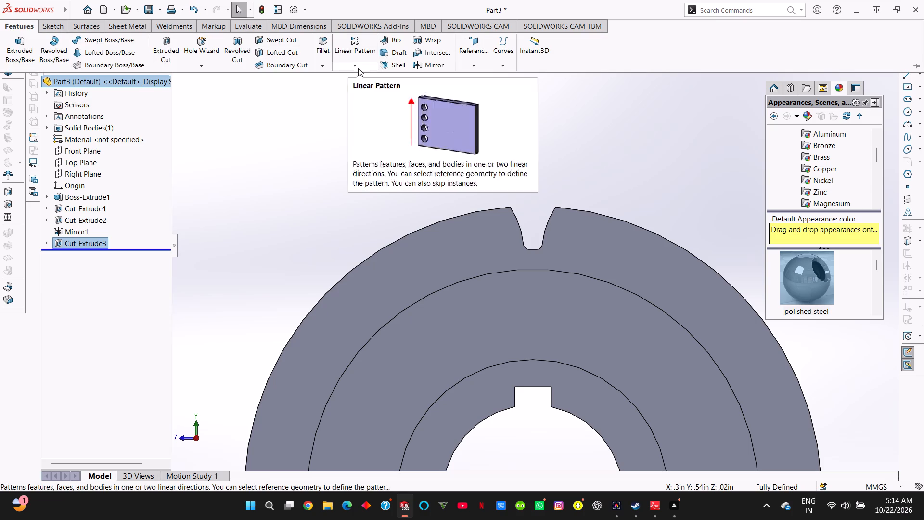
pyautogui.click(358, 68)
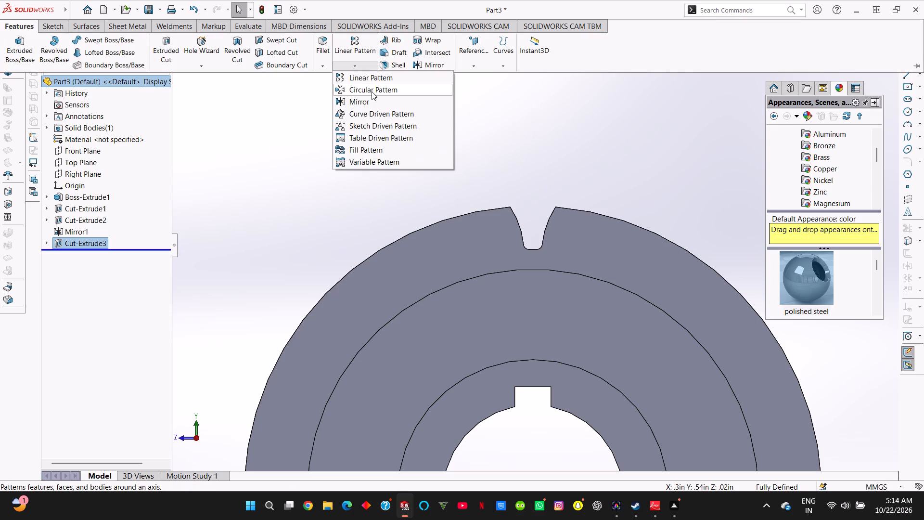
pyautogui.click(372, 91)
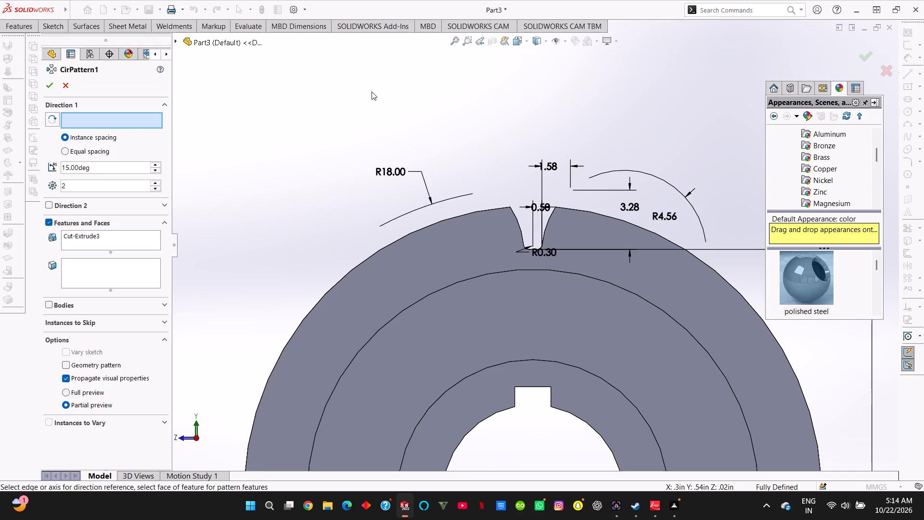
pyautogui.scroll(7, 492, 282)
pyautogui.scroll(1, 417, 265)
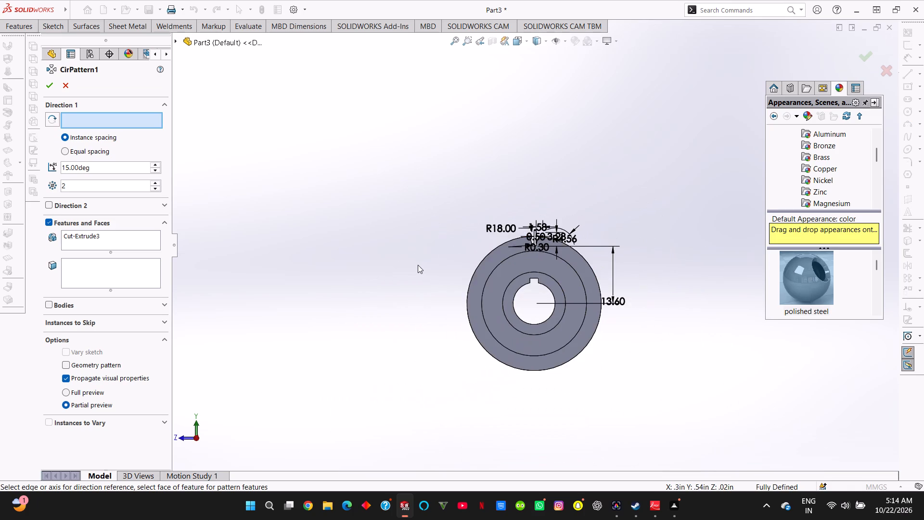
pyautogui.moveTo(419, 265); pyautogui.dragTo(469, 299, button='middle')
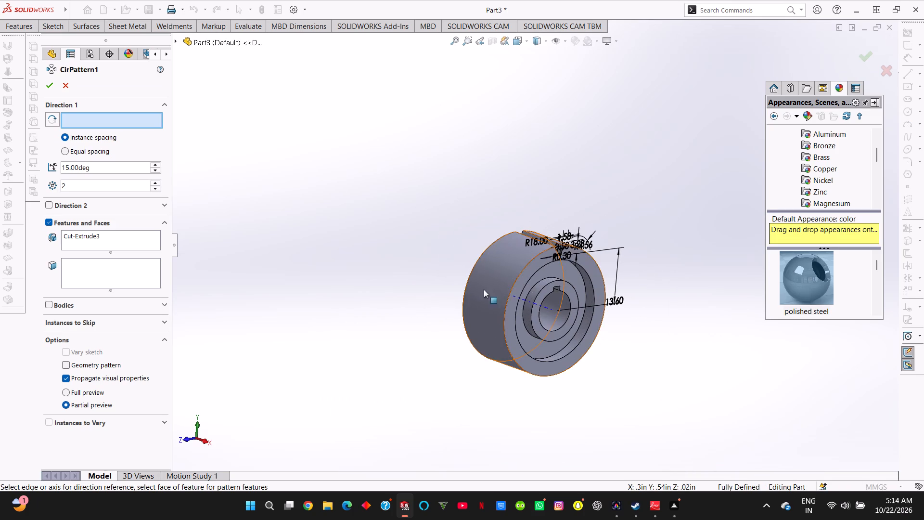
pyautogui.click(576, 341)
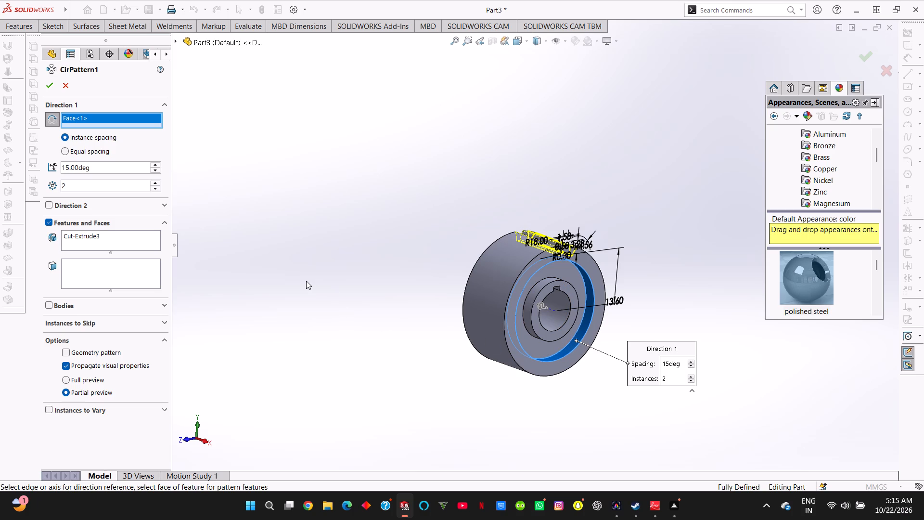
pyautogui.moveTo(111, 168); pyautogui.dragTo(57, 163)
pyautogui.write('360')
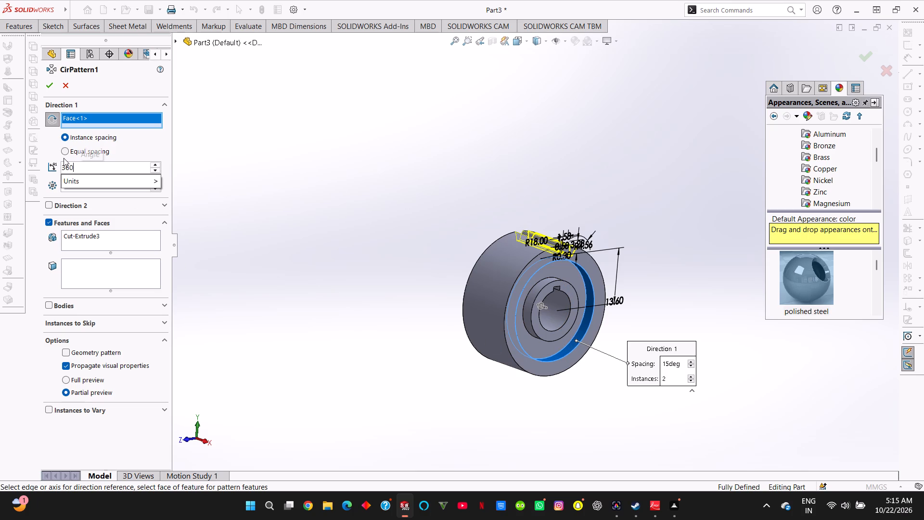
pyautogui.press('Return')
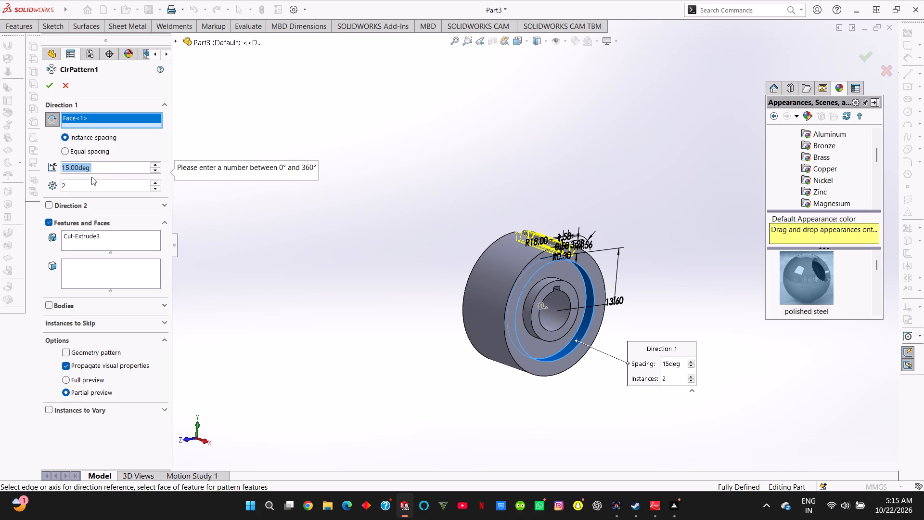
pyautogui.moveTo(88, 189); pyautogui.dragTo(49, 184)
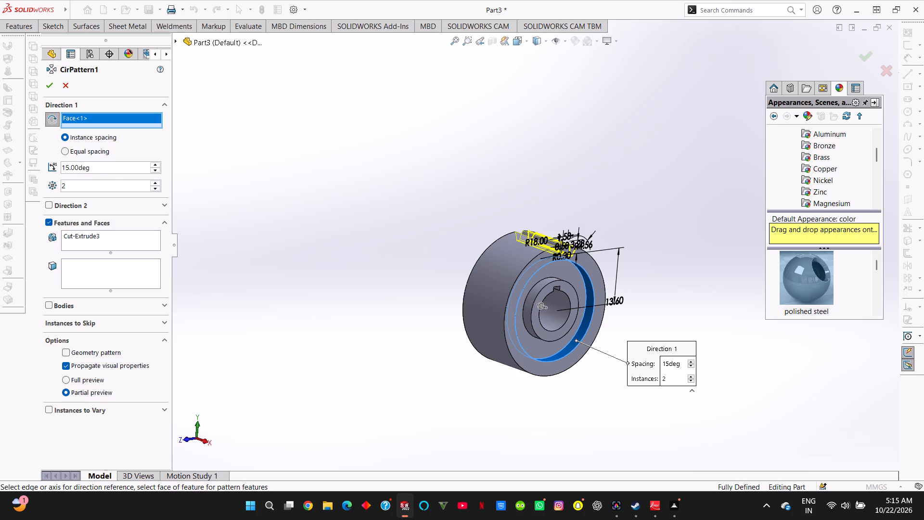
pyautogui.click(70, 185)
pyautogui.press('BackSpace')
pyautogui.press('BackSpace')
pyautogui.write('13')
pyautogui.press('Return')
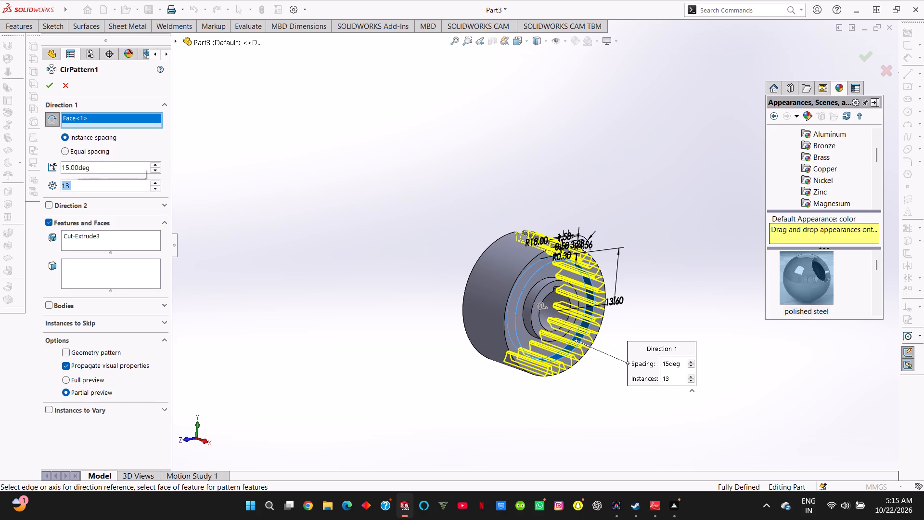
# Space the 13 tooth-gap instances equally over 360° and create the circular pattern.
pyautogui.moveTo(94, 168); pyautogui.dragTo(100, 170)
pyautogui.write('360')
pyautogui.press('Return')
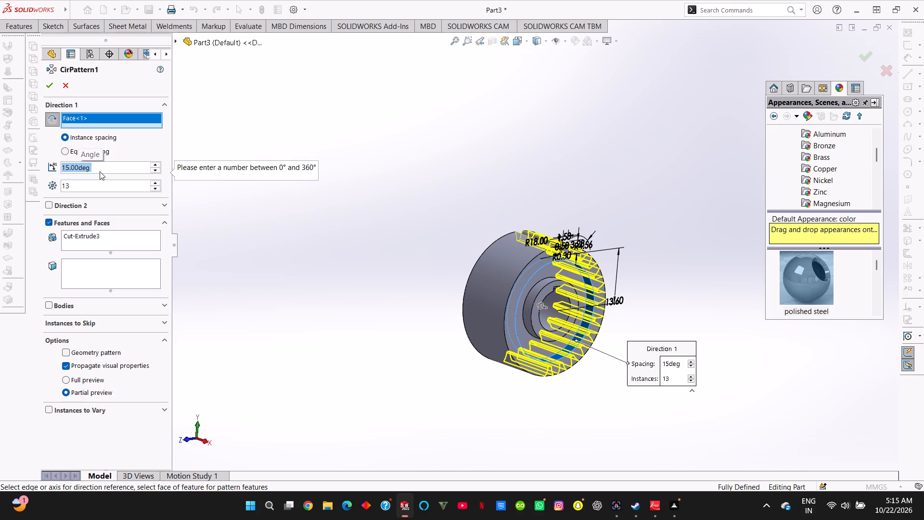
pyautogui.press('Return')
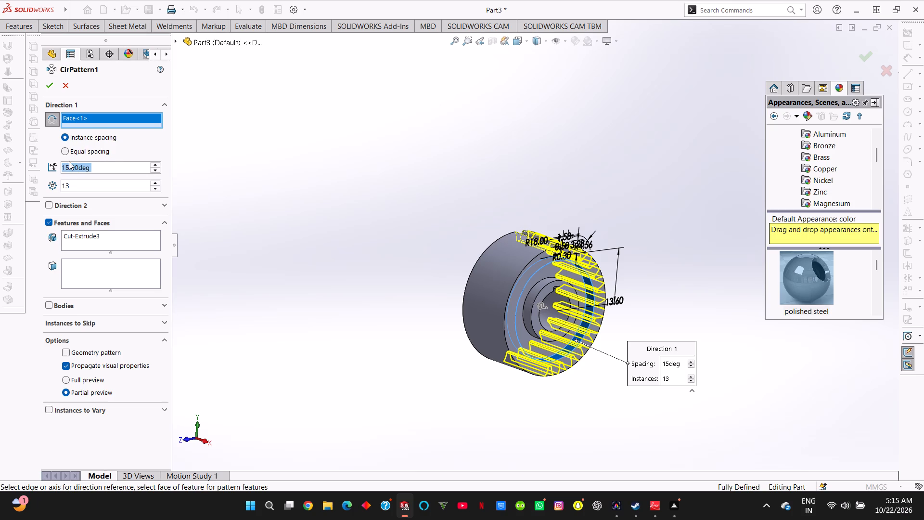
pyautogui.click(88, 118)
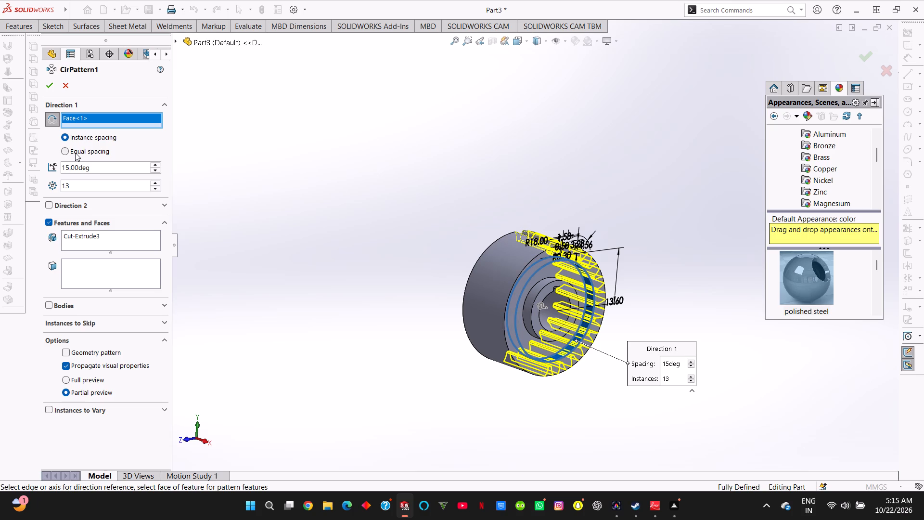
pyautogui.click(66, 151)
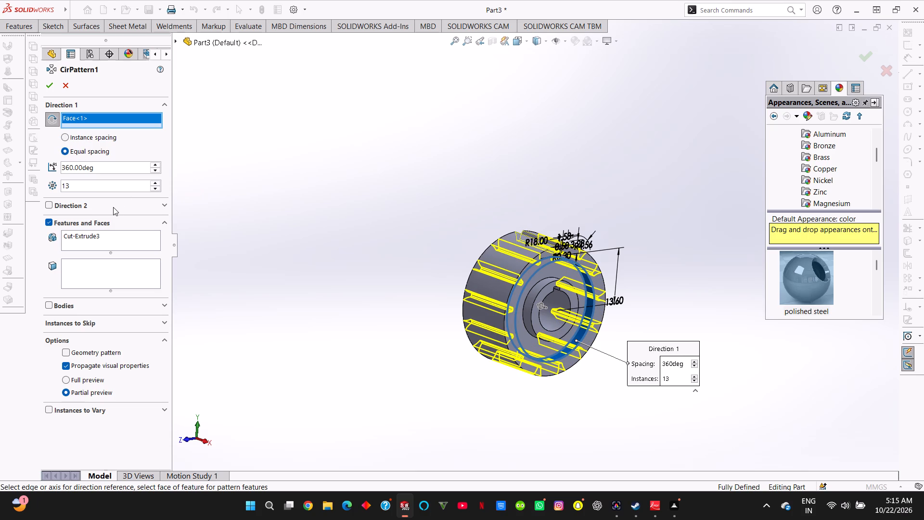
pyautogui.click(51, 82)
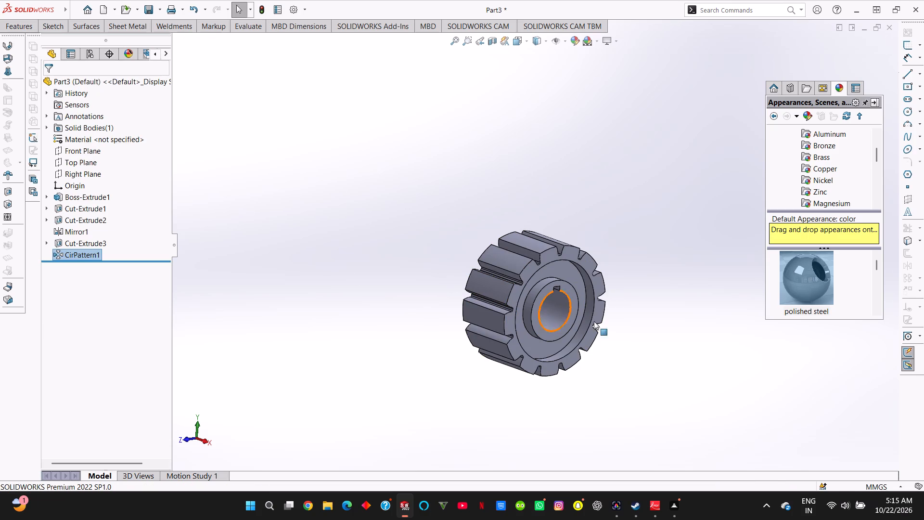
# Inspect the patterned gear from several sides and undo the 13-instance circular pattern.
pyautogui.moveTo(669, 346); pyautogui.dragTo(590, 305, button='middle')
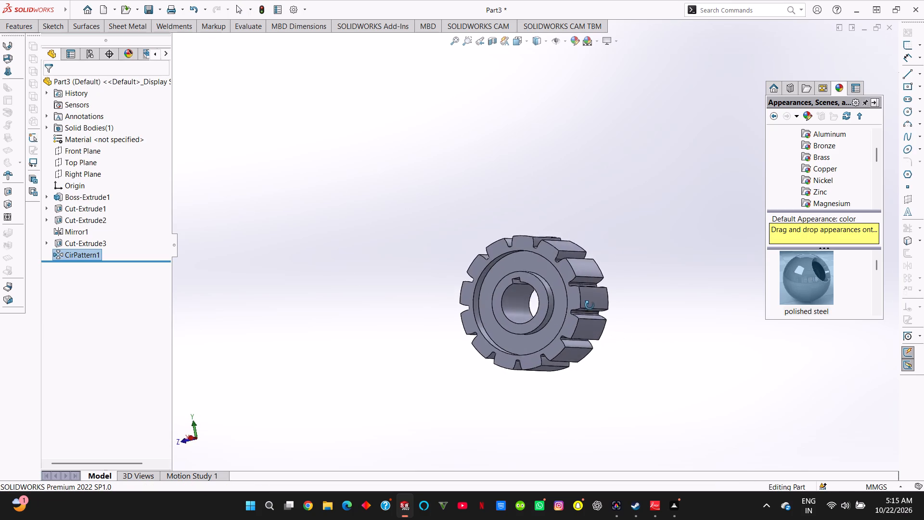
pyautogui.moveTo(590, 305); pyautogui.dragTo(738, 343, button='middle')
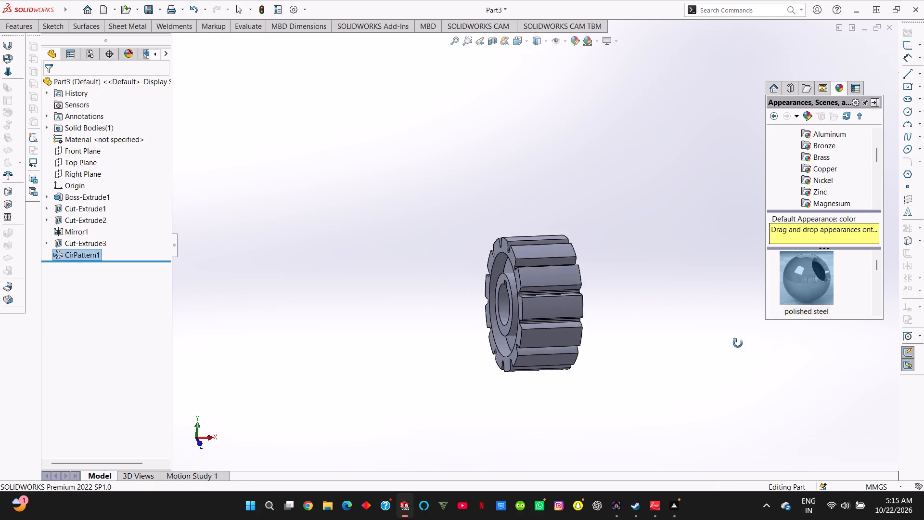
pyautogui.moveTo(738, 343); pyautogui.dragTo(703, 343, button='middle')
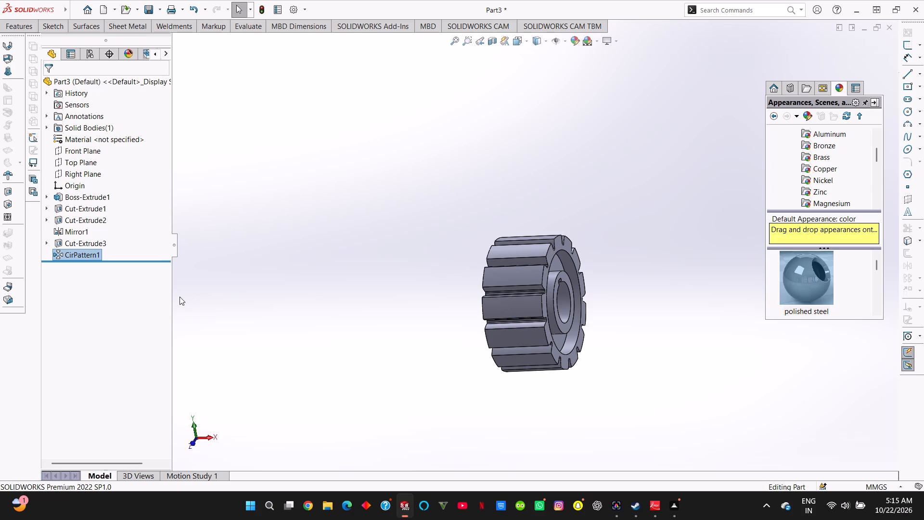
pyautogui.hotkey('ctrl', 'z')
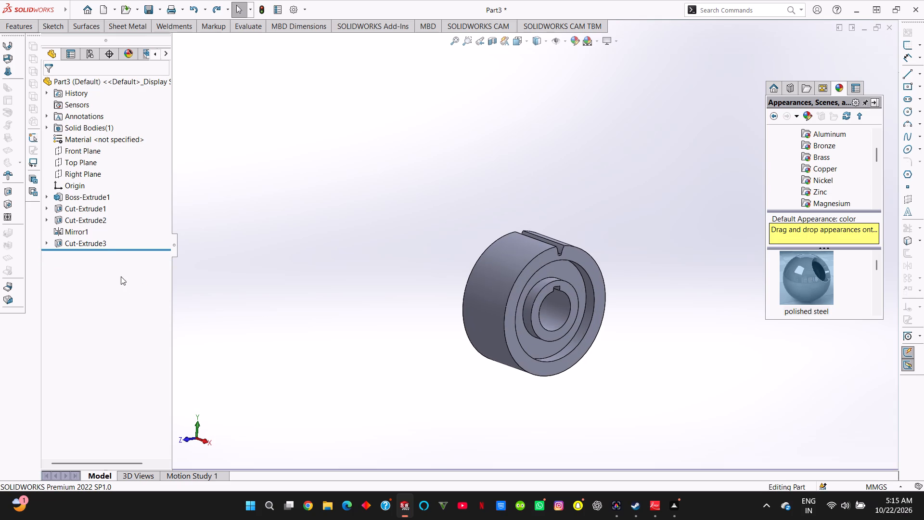
# Circular-pattern the tooth-gap cut about the recess's outer cylindrical face with 30 instances equally spaced over 360°.
pyautogui.click(103, 247)
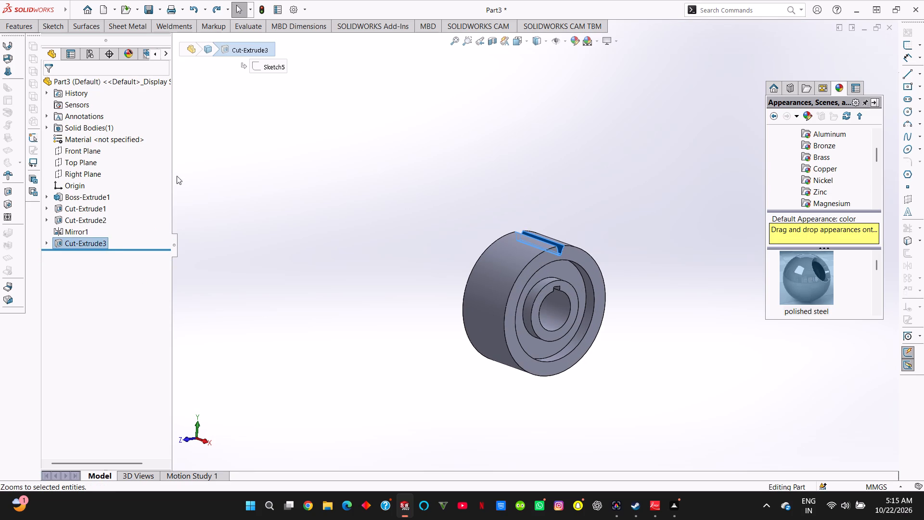
pyautogui.click(24, 25)
pyautogui.click(358, 64)
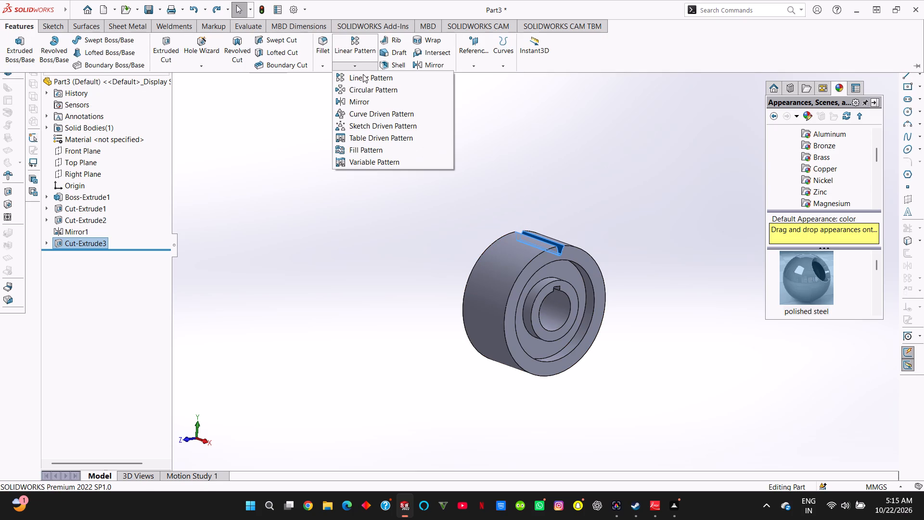
pyautogui.click(367, 92)
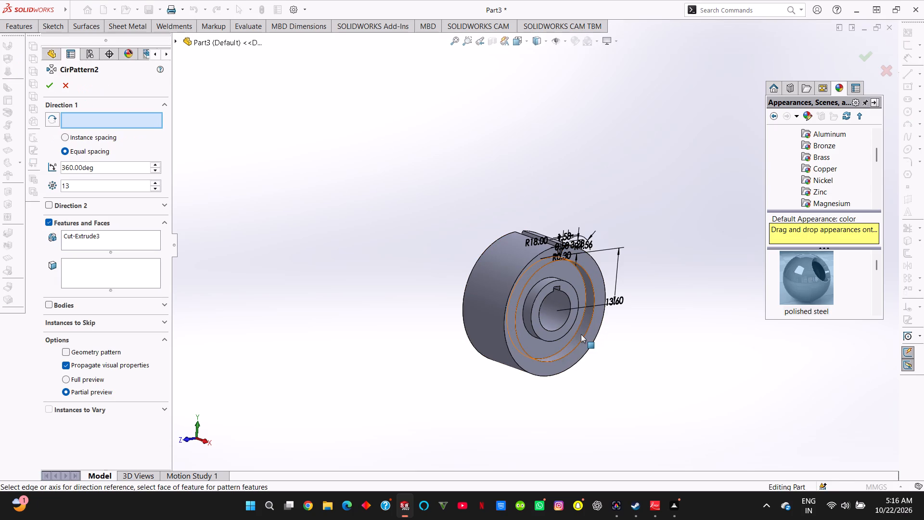
pyautogui.click(581, 336)
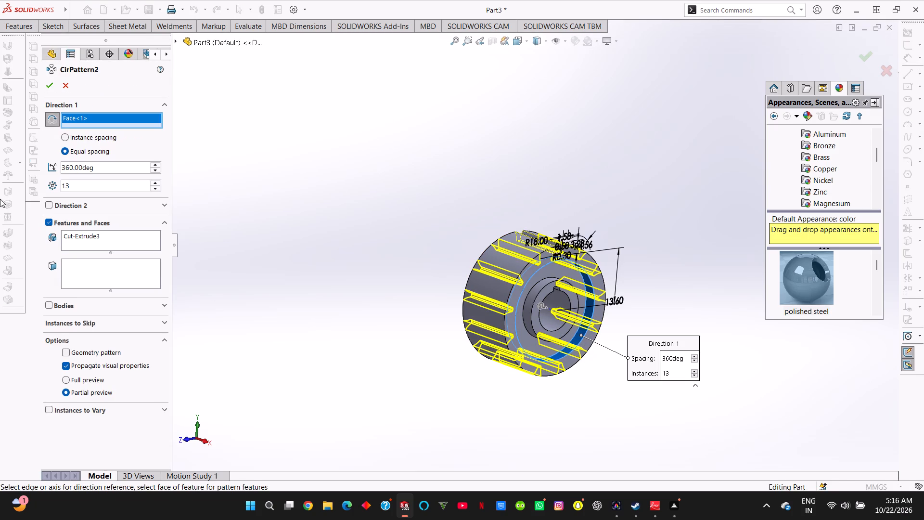
pyautogui.moveTo(82, 186); pyautogui.dragTo(54, 182)
pyautogui.write('30')
pyautogui.press('Return')
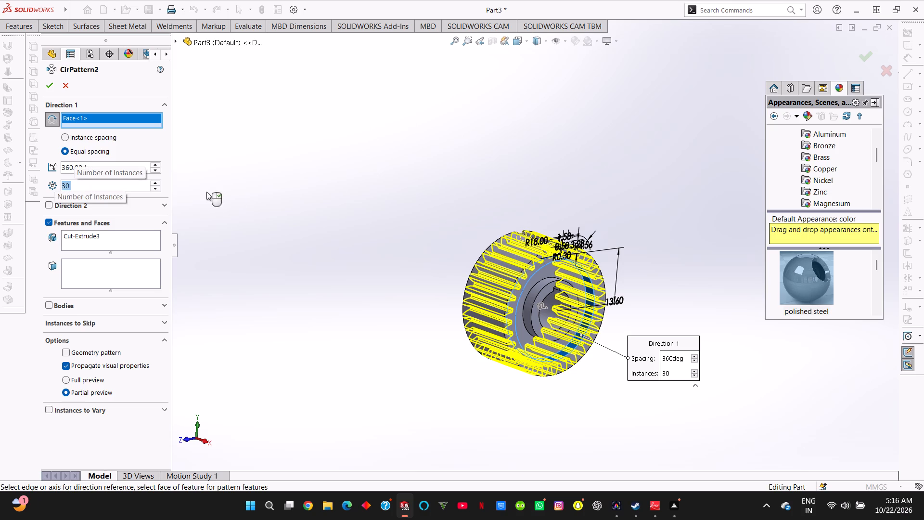
pyautogui.click(50, 92)
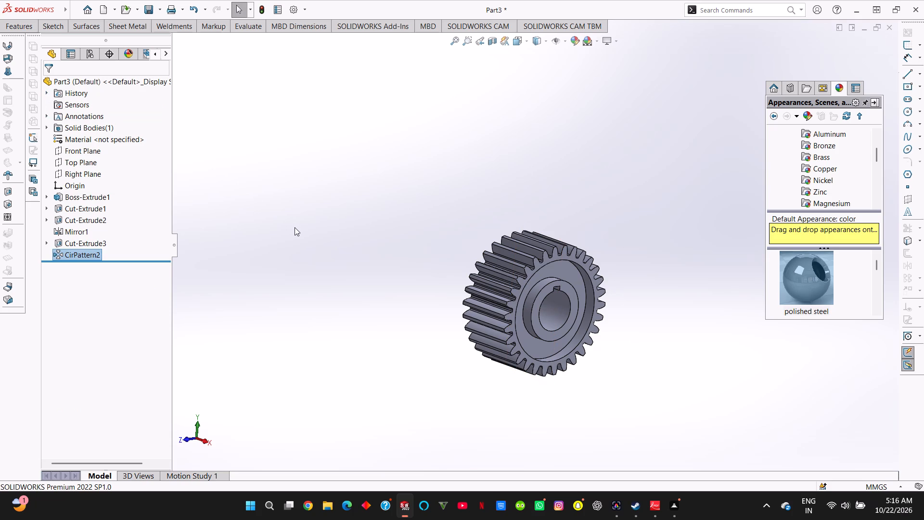
# Apply the matte steel appearance from the Metal > Steel library to the whole gear part.
pyautogui.click(128, 84)
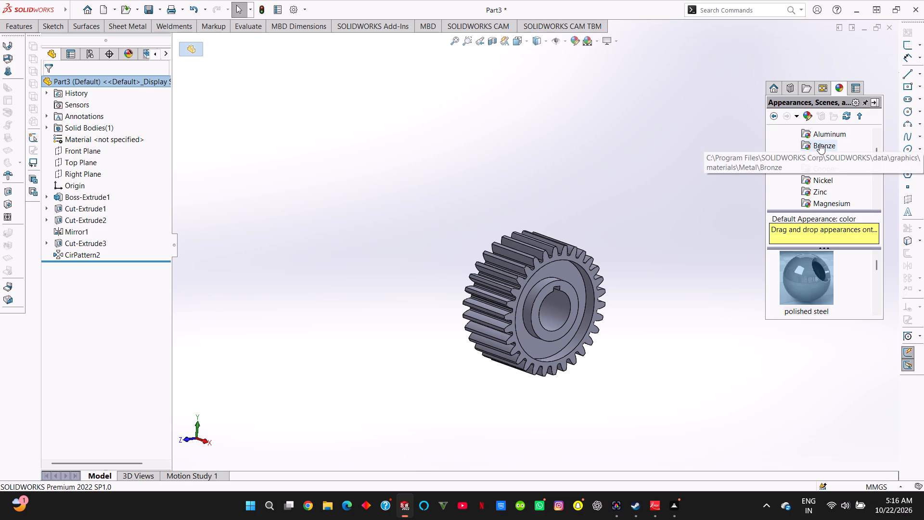
pyautogui.scroll(2, 841, 177)
pyautogui.click(821, 170)
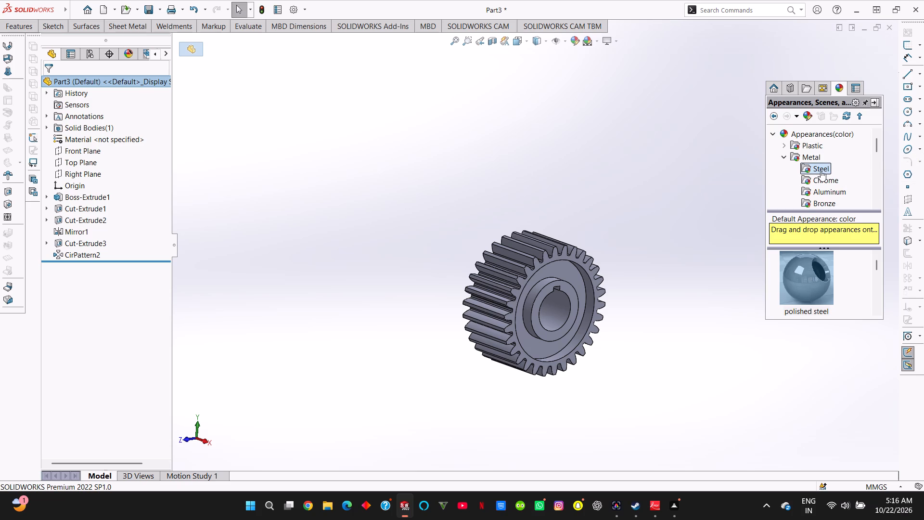
pyautogui.scroll(-2, 822, 260)
pyautogui.scroll(2, 822, 260)
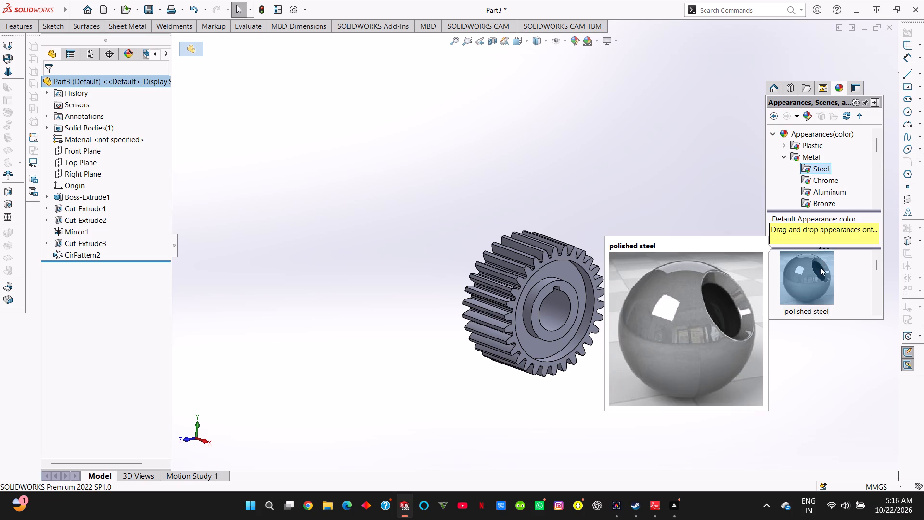
pyautogui.scroll(-6, 821, 267)
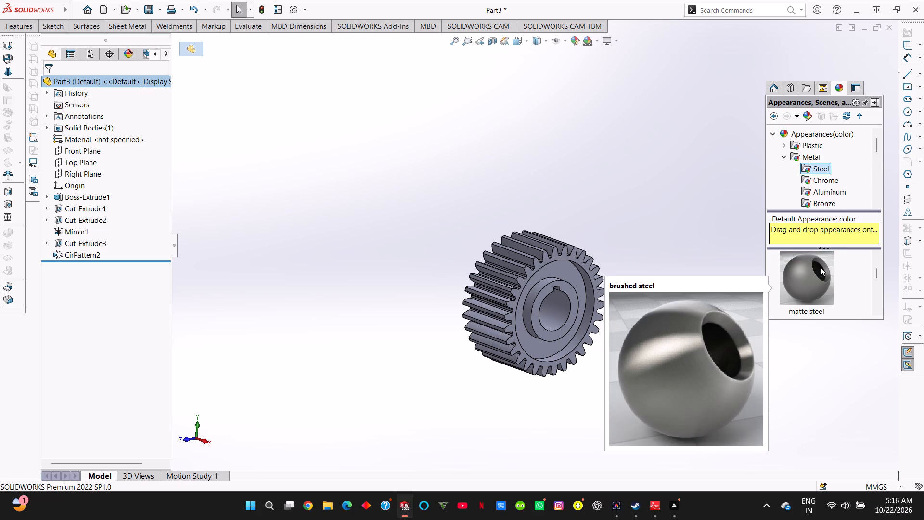
pyautogui.moveTo(818, 270); pyautogui.dragTo(547, 277)
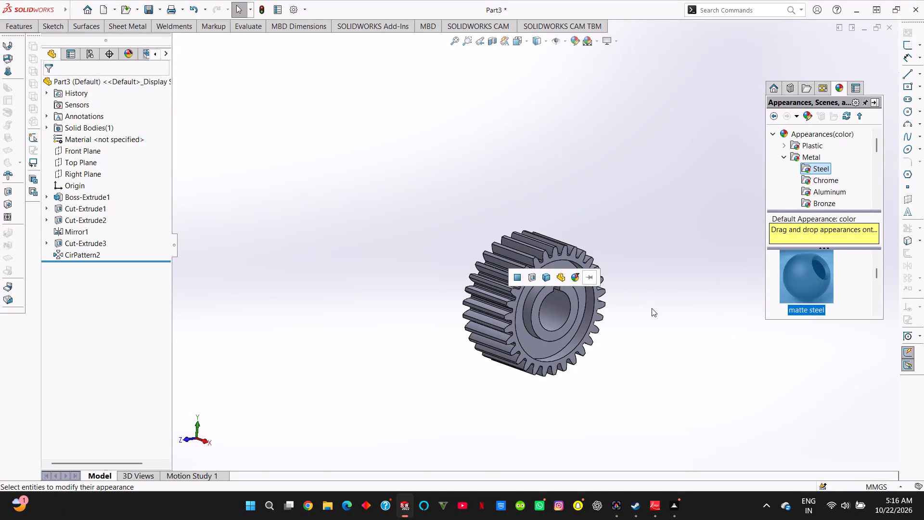
pyautogui.doubleClick(822, 289)
pyautogui.click(714, 326)
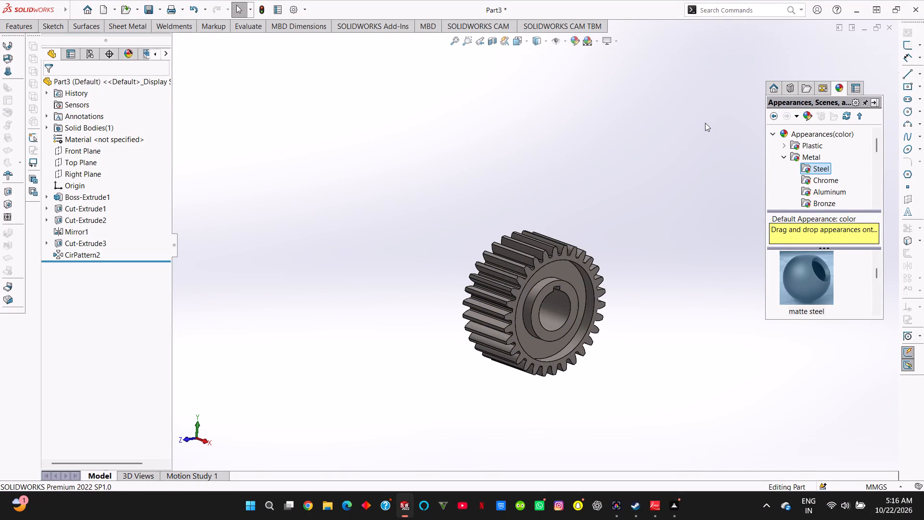
# Examine the finished gear's teeth, recess and keyed bore with the new appearance.
pyautogui.scroll(2, 633, 334)
pyautogui.scroll(-4, 623, 350)
pyautogui.scroll(1, 530, 70)
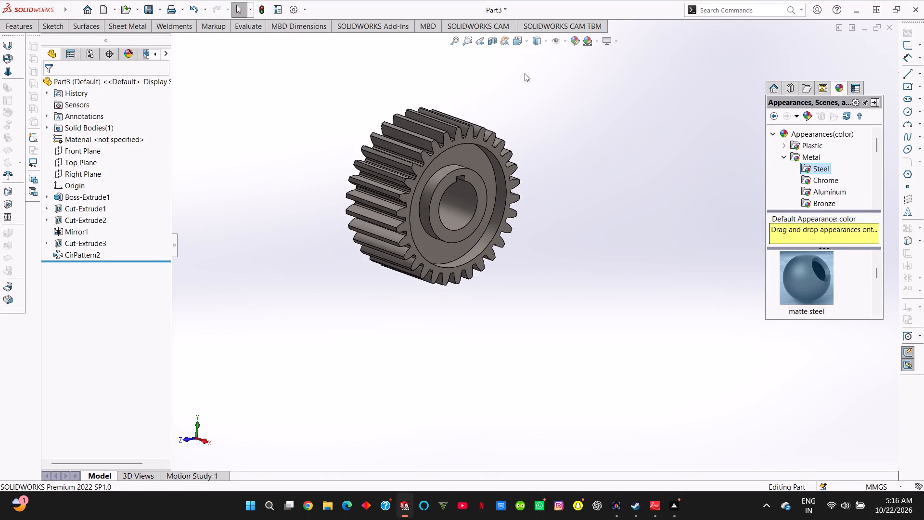
pyautogui.scroll(1, 525, 73)
pyautogui.scroll(-3, 519, 82)
pyautogui.scroll(2, 472, 339)
pyautogui.scroll(-2, 471, 339)
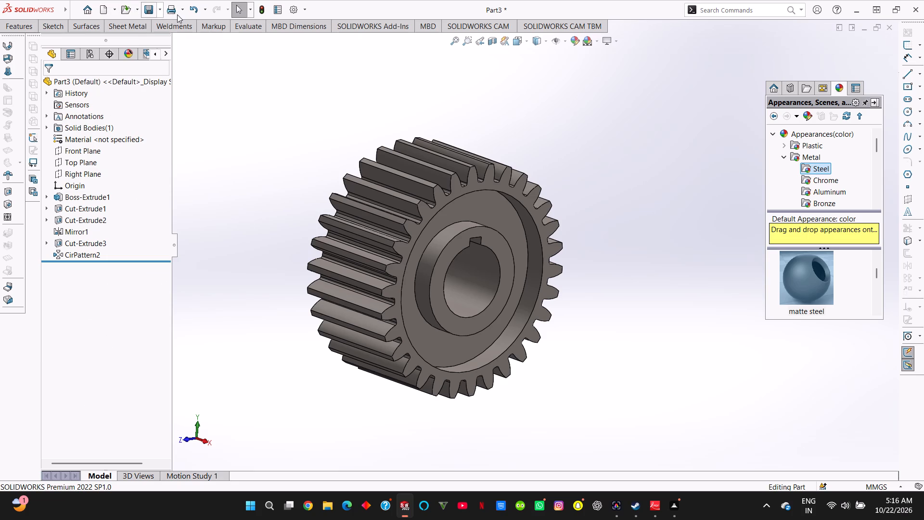
# Save the part to the Desktop as a SOLIDWORKS Part file named Gear.
pyautogui.click(158, 11)
pyautogui.click(172, 37)
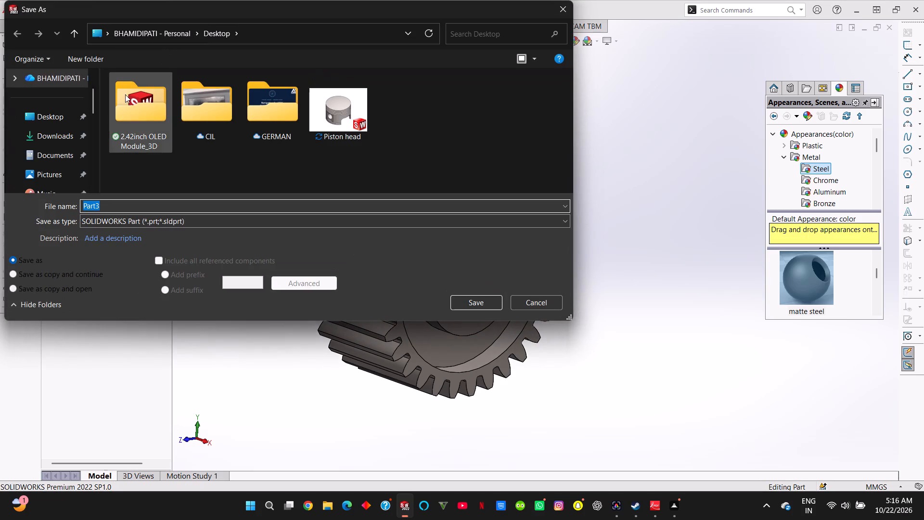
pyautogui.write('Gear')
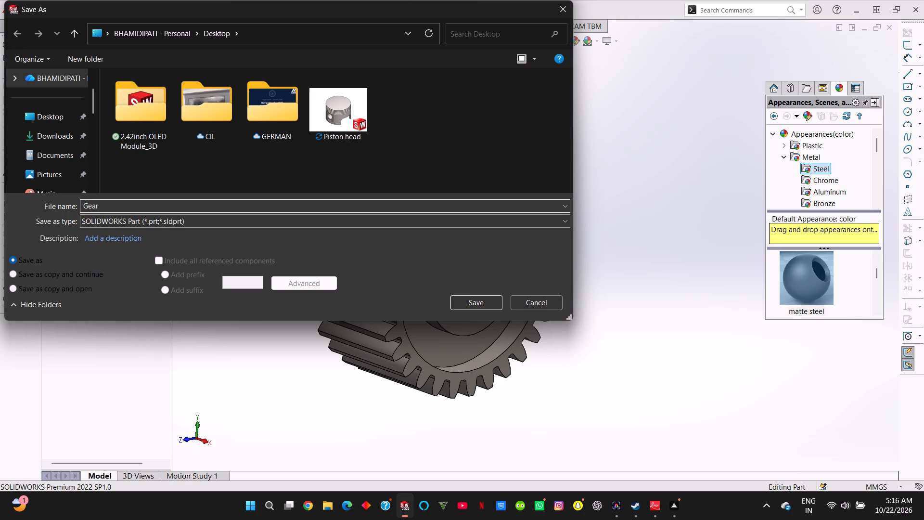
pyautogui.click(54, 112)
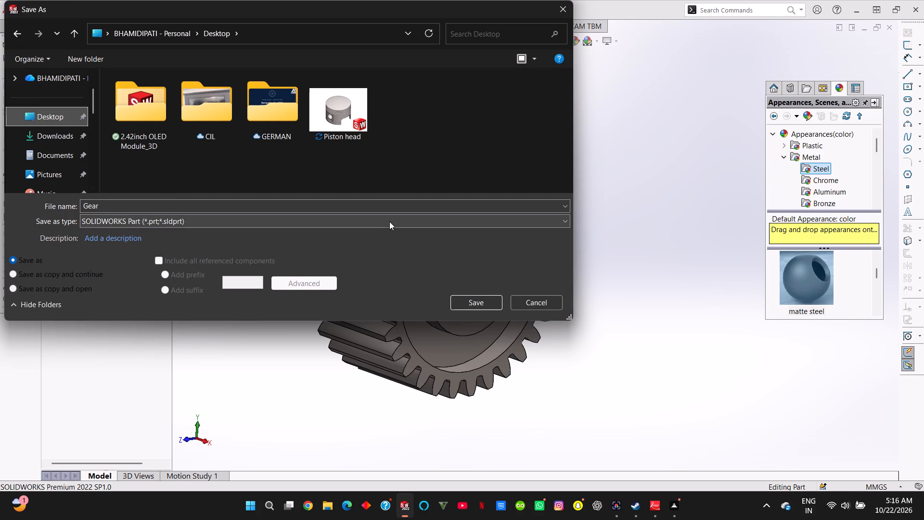
pyautogui.click(462, 300)
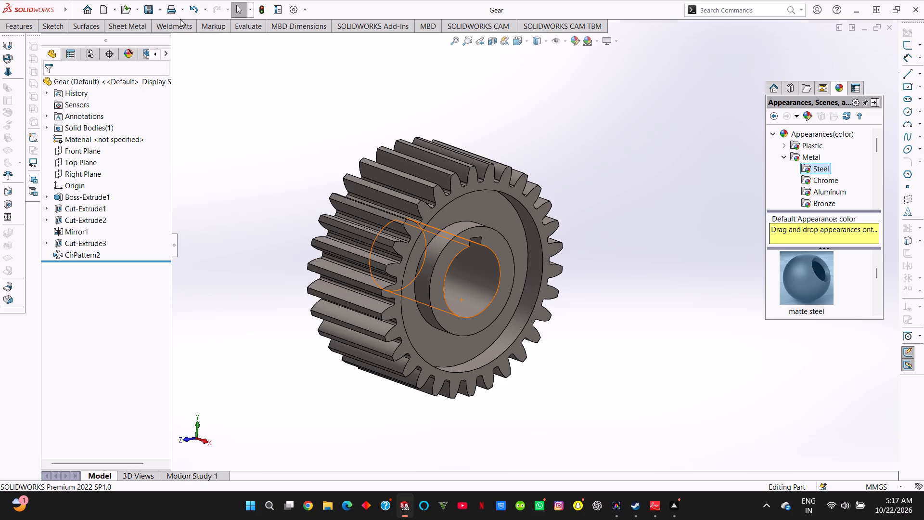
# Export a copy of the gear to the Desktop in STL format, keeping the file name Gear.
pyautogui.click(159, 6)
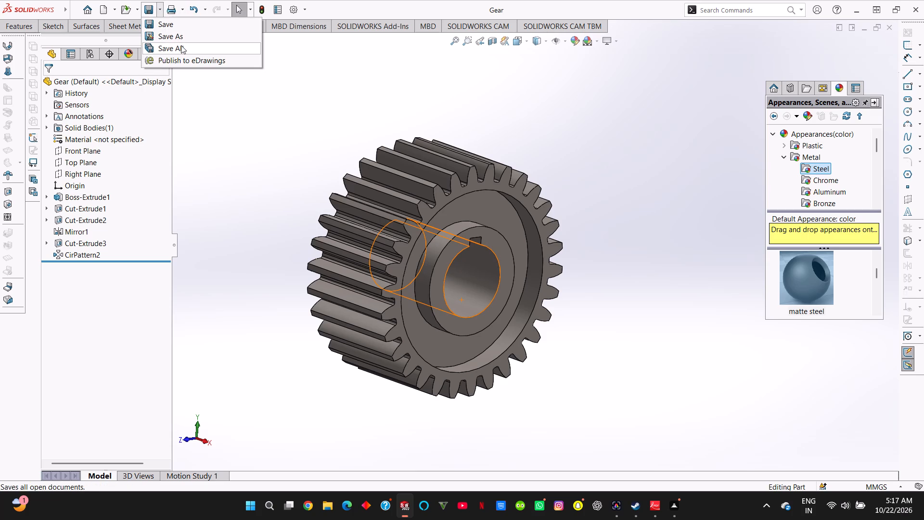
pyautogui.click(184, 38)
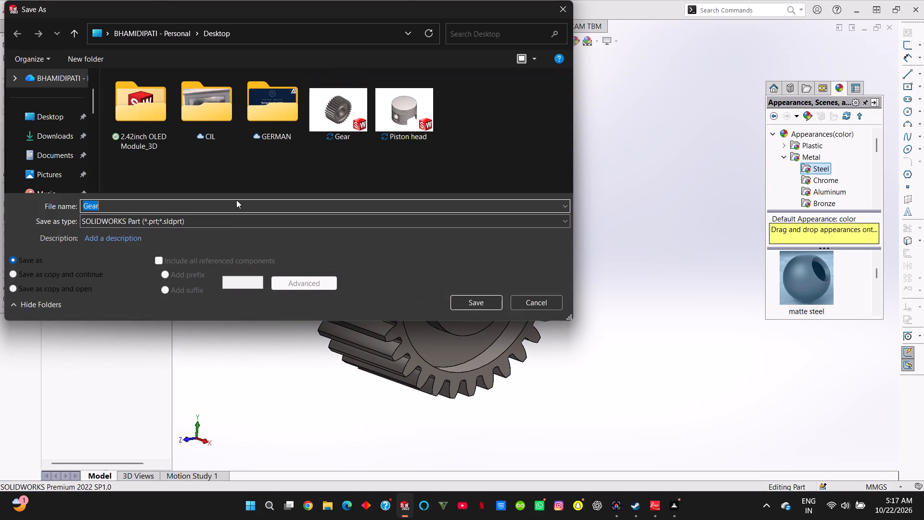
pyautogui.click(244, 227)
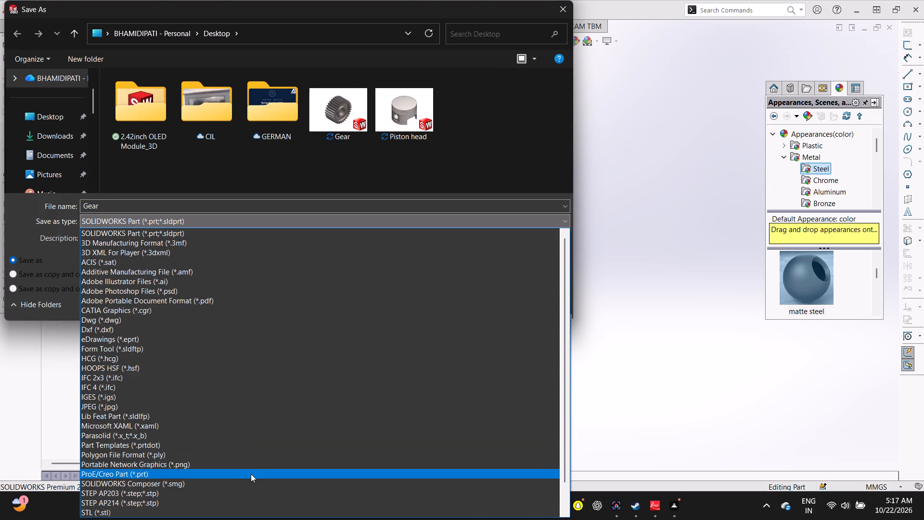
pyautogui.scroll(-3, 251, 470)
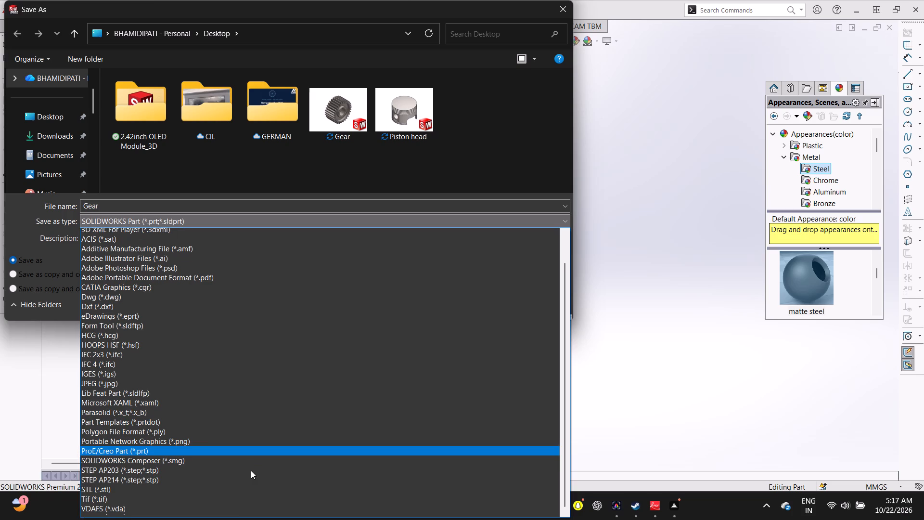
pyautogui.scroll(-2, 251, 470)
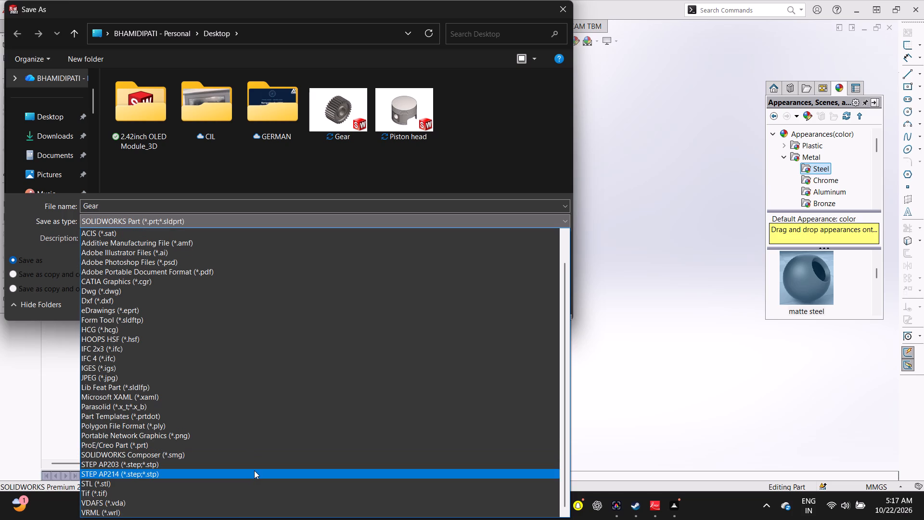
pyautogui.click(229, 481)
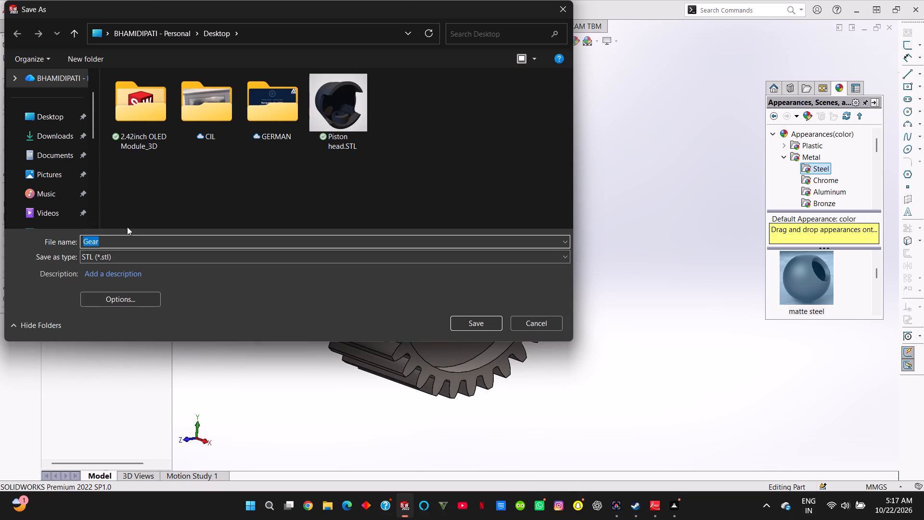
pyautogui.click(51, 124)
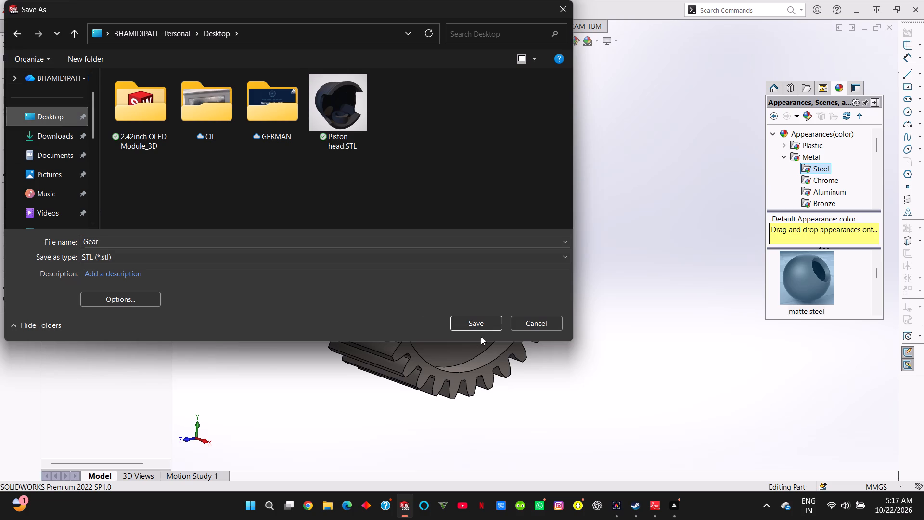
pyautogui.click(482, 325)
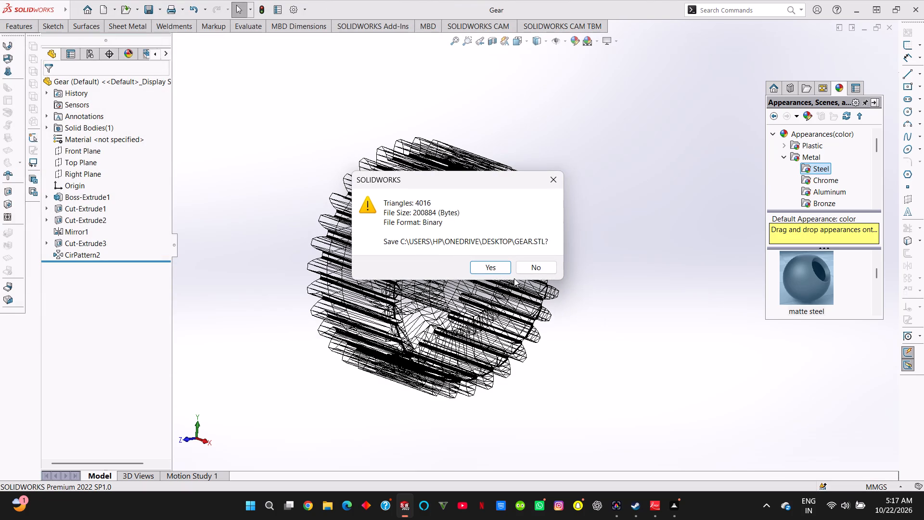
pyautogui.click(491, 264)
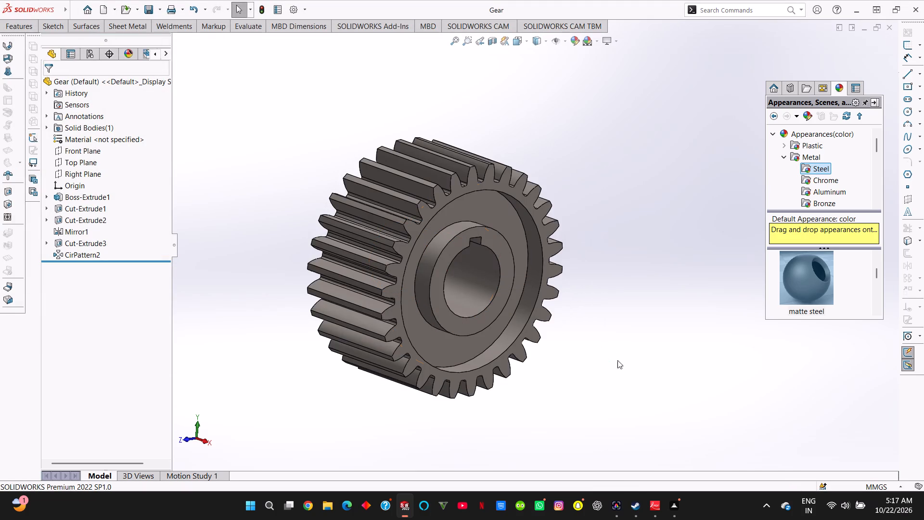